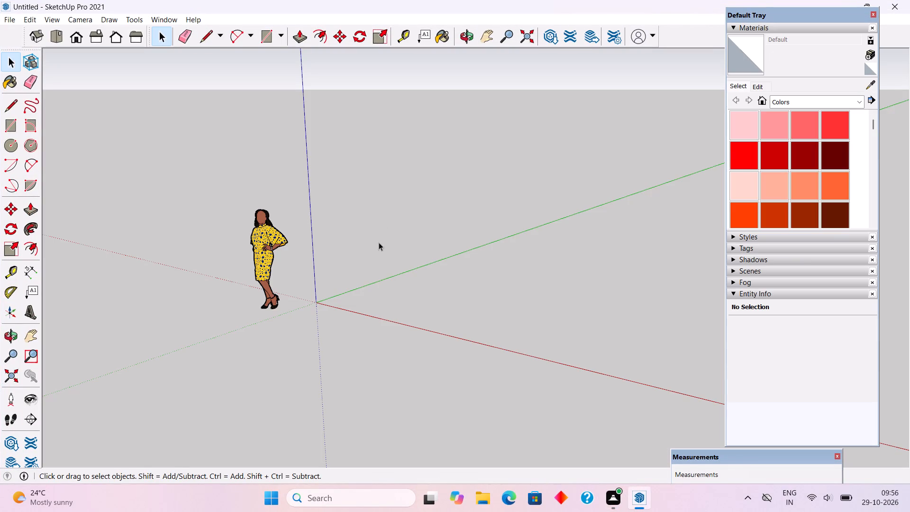
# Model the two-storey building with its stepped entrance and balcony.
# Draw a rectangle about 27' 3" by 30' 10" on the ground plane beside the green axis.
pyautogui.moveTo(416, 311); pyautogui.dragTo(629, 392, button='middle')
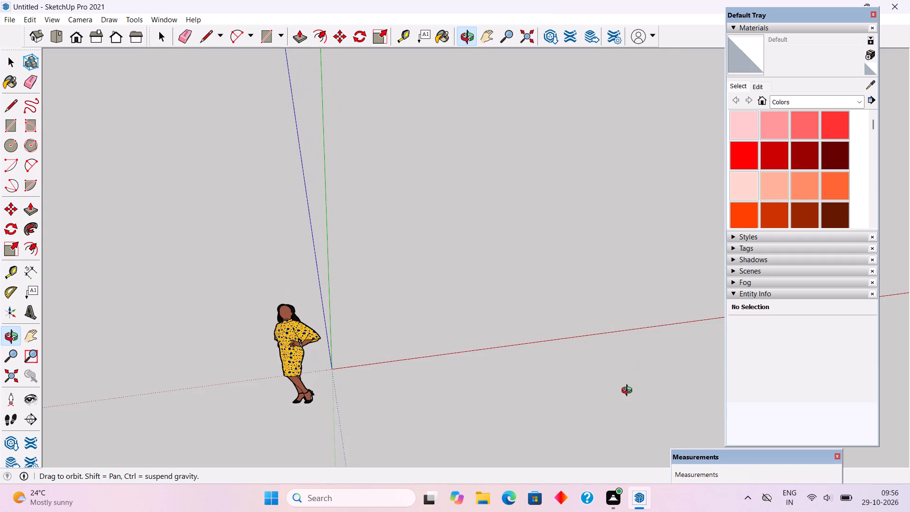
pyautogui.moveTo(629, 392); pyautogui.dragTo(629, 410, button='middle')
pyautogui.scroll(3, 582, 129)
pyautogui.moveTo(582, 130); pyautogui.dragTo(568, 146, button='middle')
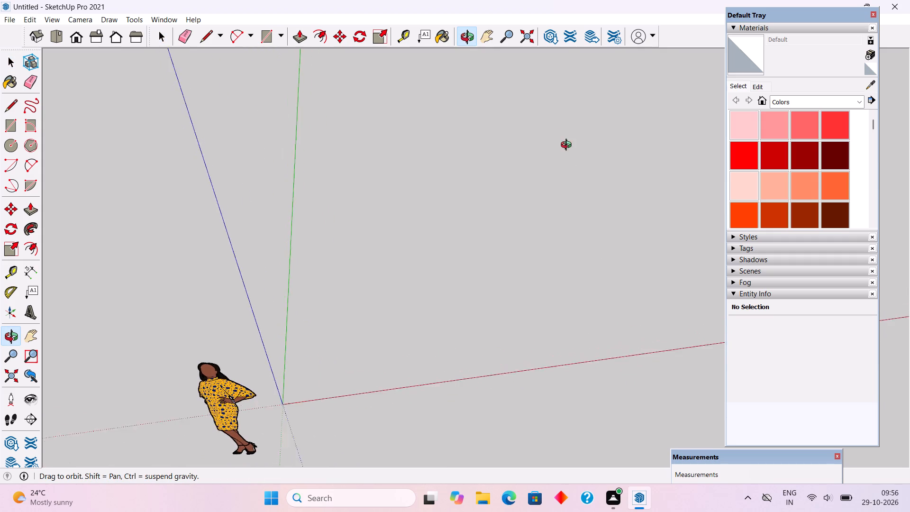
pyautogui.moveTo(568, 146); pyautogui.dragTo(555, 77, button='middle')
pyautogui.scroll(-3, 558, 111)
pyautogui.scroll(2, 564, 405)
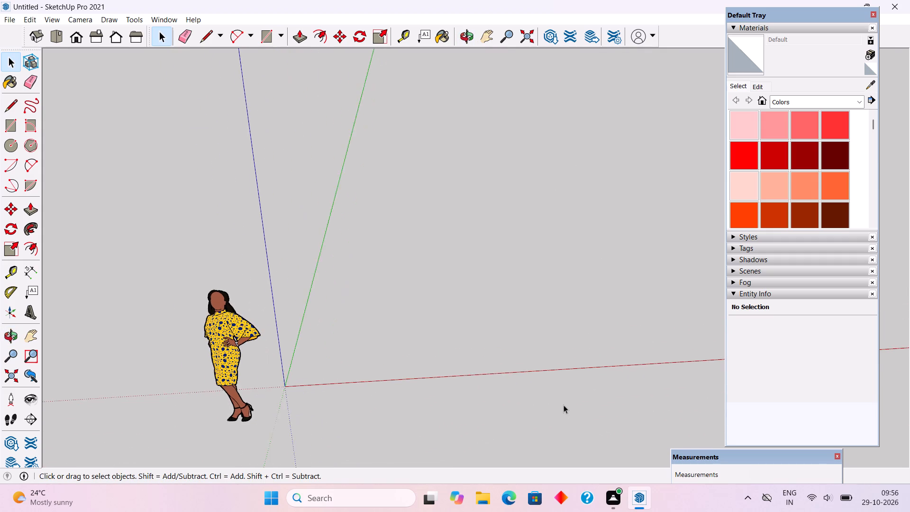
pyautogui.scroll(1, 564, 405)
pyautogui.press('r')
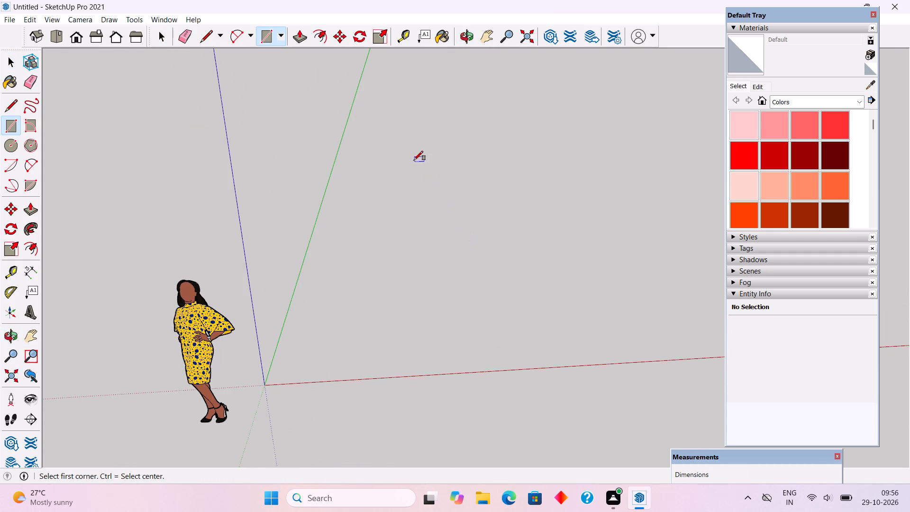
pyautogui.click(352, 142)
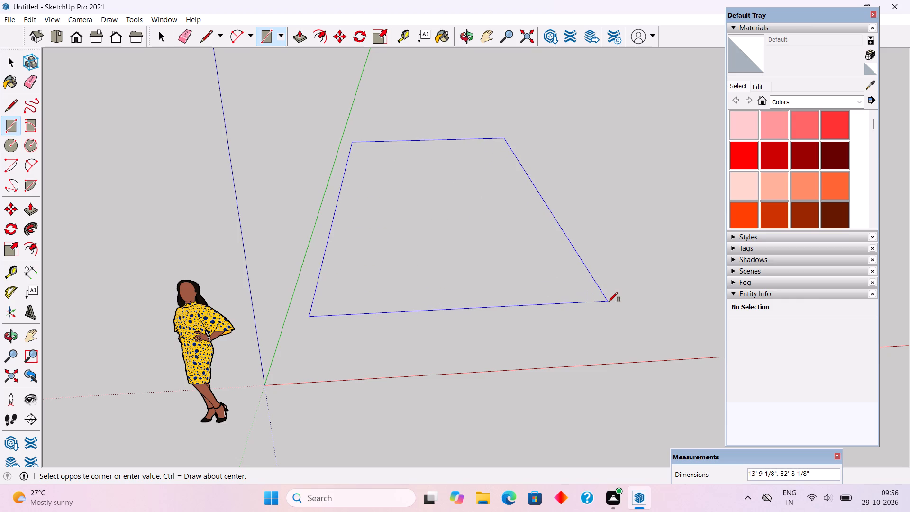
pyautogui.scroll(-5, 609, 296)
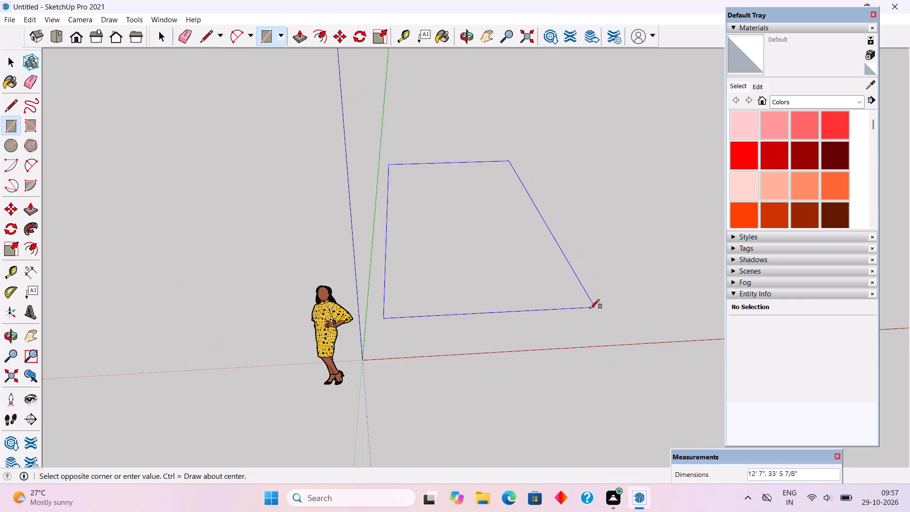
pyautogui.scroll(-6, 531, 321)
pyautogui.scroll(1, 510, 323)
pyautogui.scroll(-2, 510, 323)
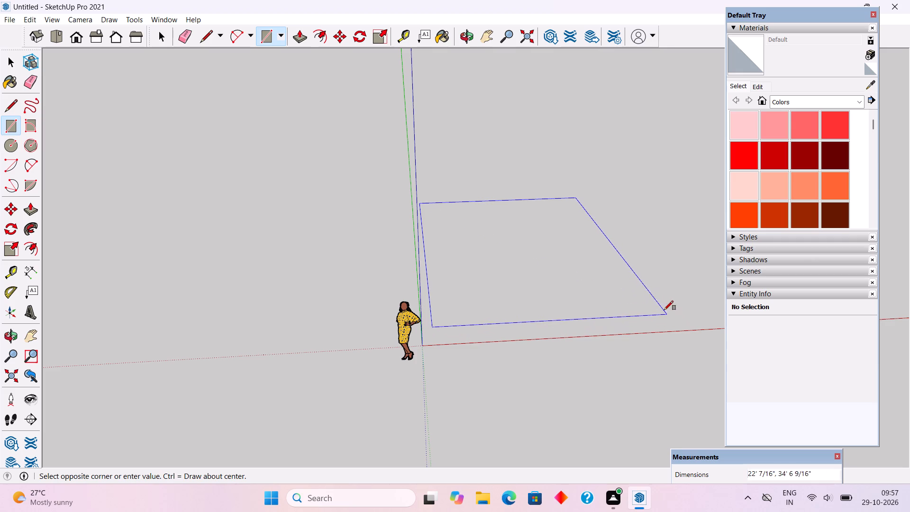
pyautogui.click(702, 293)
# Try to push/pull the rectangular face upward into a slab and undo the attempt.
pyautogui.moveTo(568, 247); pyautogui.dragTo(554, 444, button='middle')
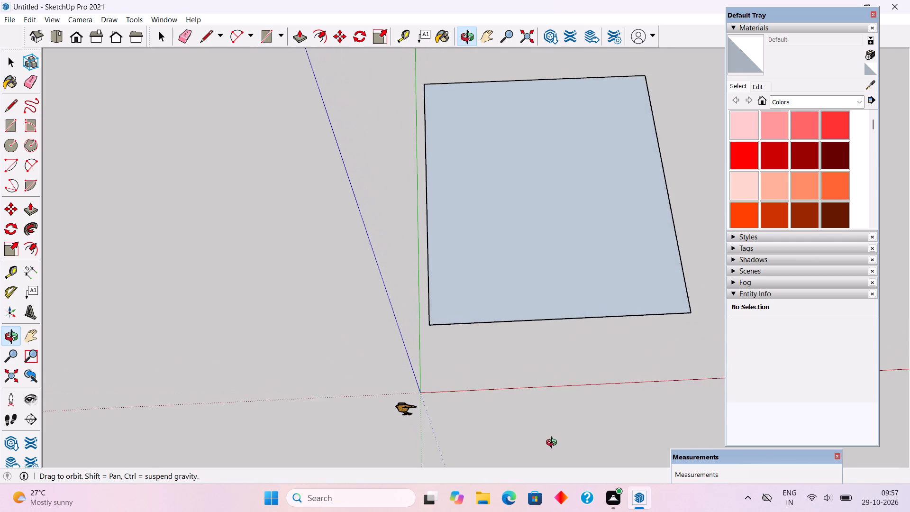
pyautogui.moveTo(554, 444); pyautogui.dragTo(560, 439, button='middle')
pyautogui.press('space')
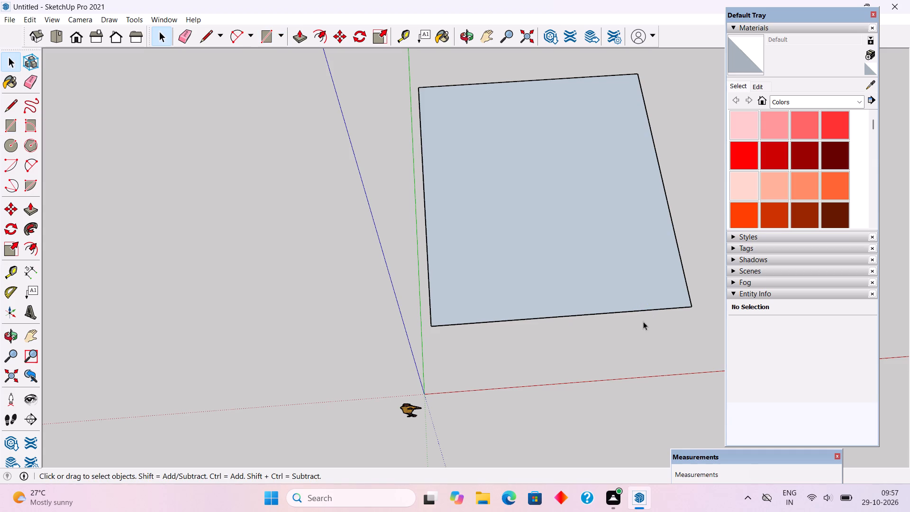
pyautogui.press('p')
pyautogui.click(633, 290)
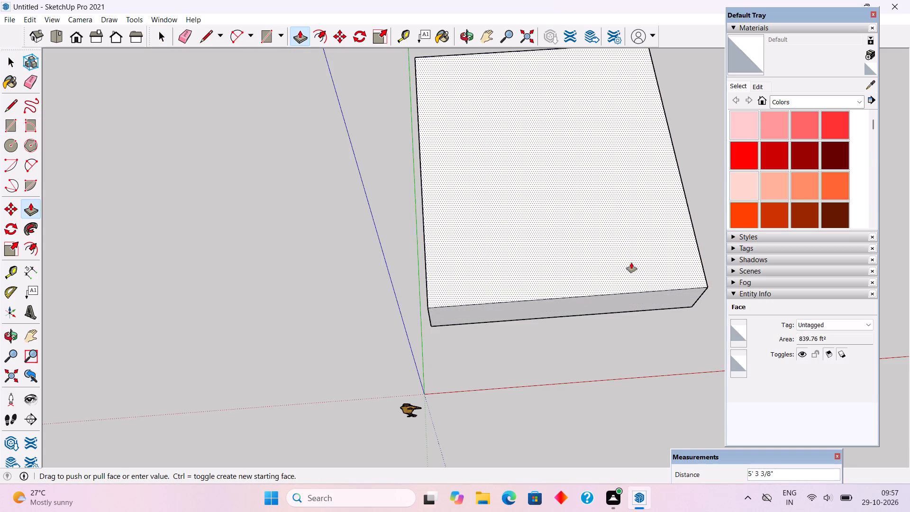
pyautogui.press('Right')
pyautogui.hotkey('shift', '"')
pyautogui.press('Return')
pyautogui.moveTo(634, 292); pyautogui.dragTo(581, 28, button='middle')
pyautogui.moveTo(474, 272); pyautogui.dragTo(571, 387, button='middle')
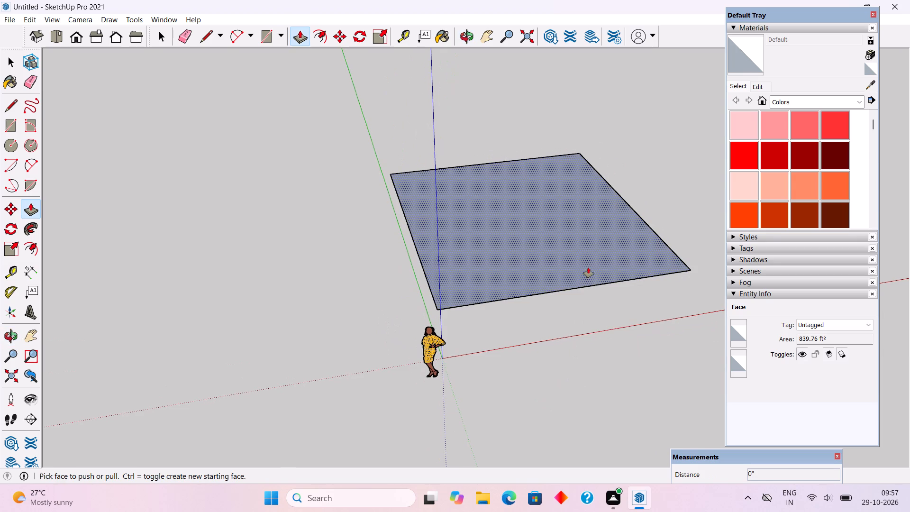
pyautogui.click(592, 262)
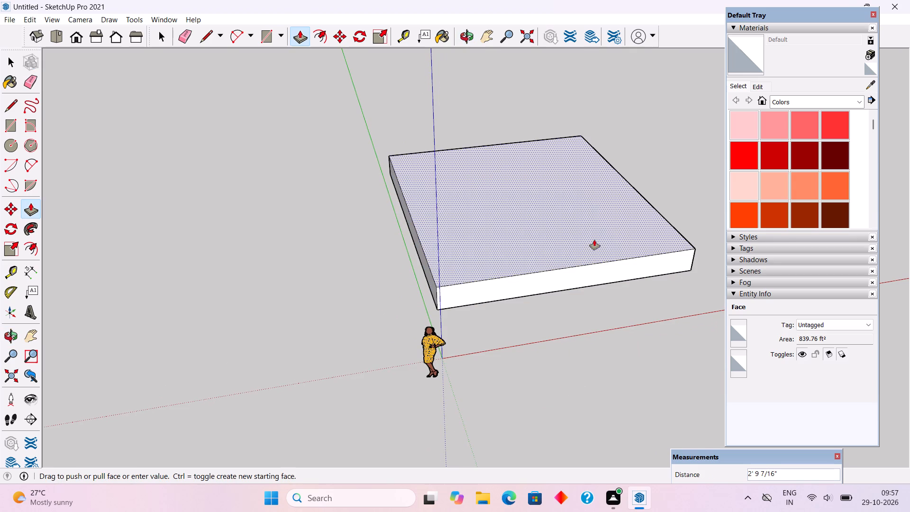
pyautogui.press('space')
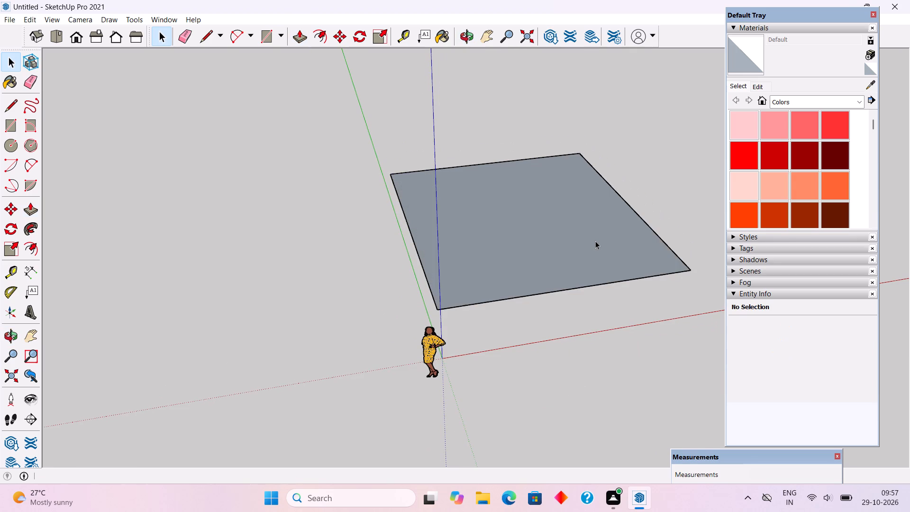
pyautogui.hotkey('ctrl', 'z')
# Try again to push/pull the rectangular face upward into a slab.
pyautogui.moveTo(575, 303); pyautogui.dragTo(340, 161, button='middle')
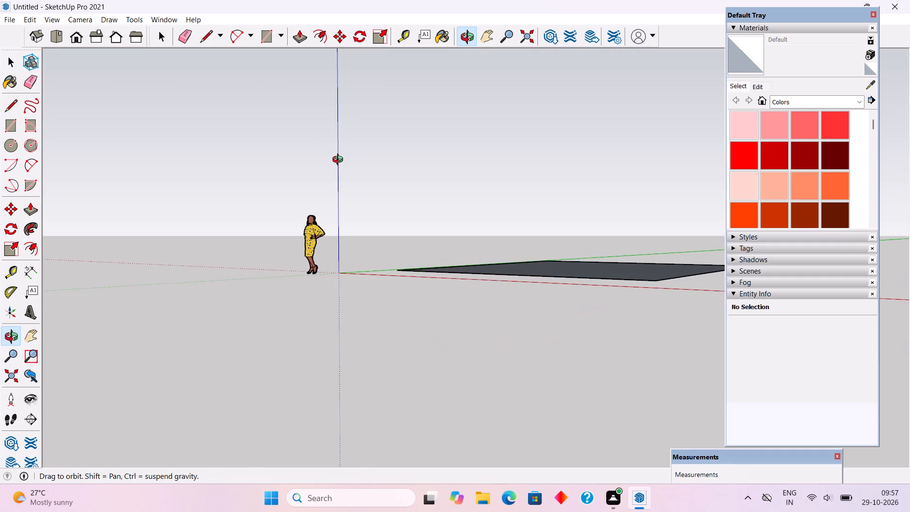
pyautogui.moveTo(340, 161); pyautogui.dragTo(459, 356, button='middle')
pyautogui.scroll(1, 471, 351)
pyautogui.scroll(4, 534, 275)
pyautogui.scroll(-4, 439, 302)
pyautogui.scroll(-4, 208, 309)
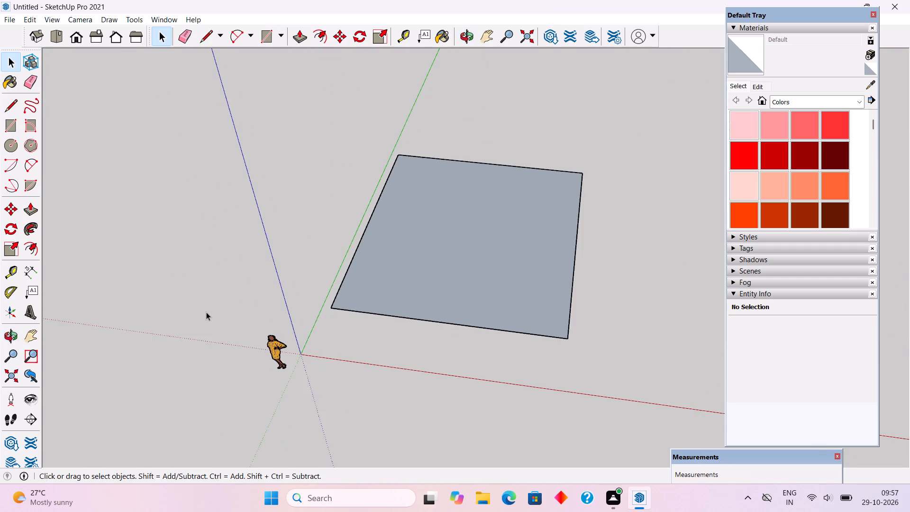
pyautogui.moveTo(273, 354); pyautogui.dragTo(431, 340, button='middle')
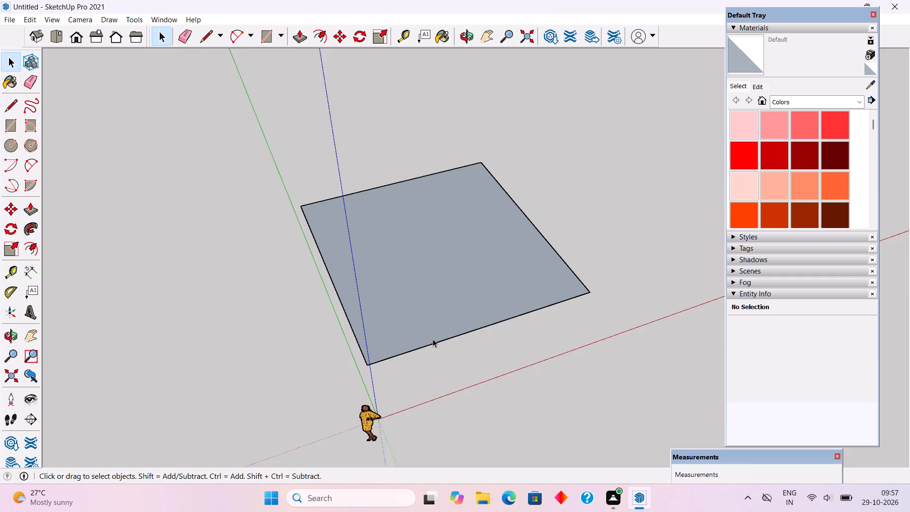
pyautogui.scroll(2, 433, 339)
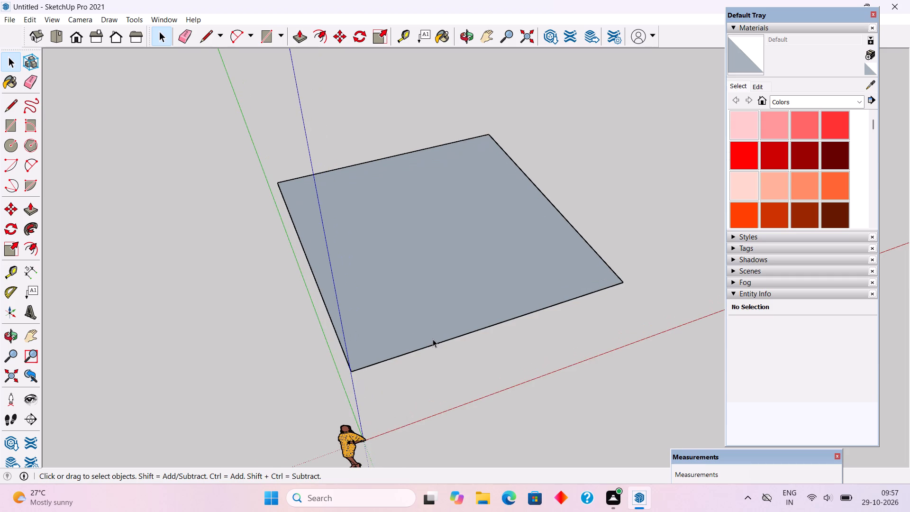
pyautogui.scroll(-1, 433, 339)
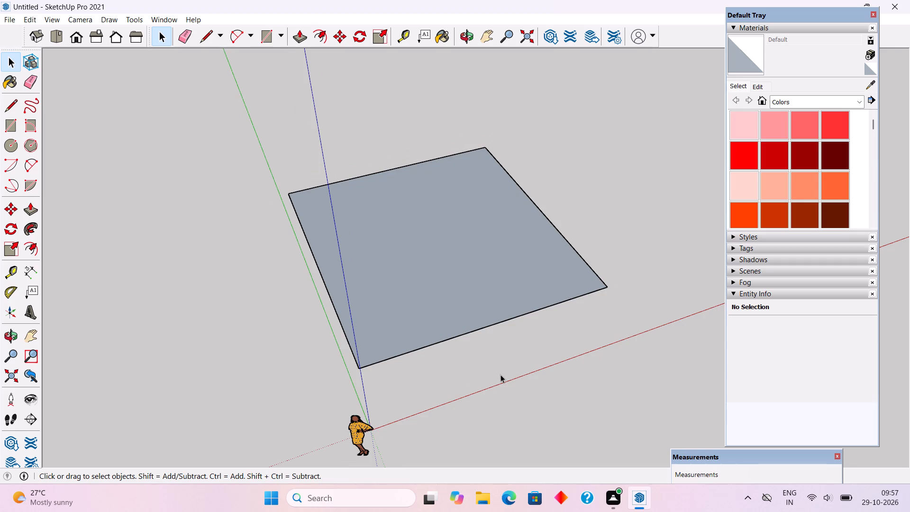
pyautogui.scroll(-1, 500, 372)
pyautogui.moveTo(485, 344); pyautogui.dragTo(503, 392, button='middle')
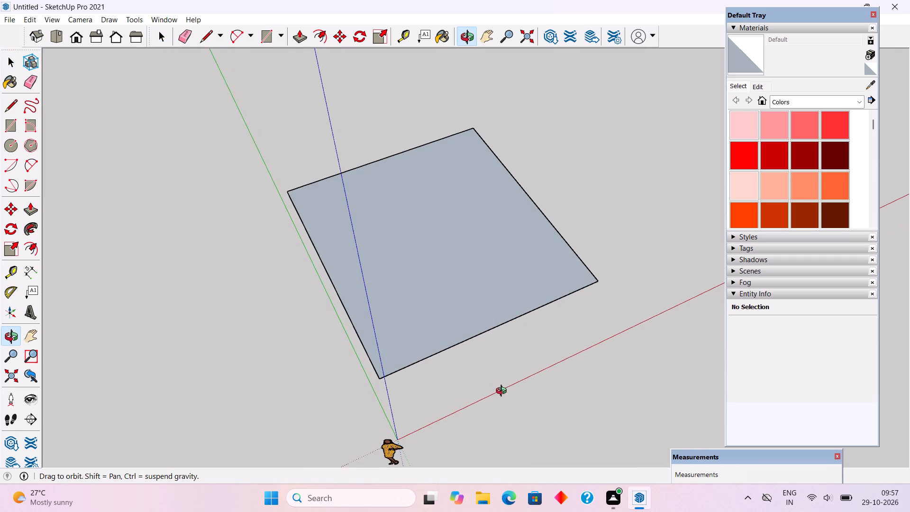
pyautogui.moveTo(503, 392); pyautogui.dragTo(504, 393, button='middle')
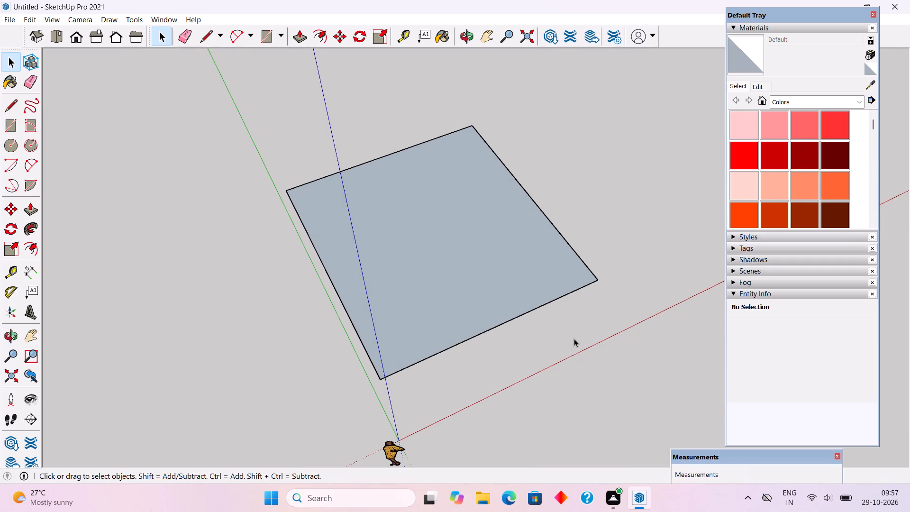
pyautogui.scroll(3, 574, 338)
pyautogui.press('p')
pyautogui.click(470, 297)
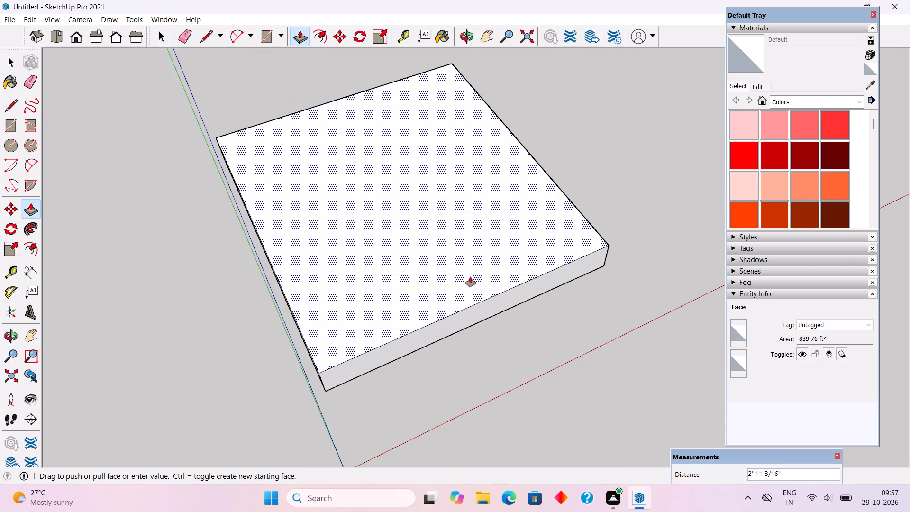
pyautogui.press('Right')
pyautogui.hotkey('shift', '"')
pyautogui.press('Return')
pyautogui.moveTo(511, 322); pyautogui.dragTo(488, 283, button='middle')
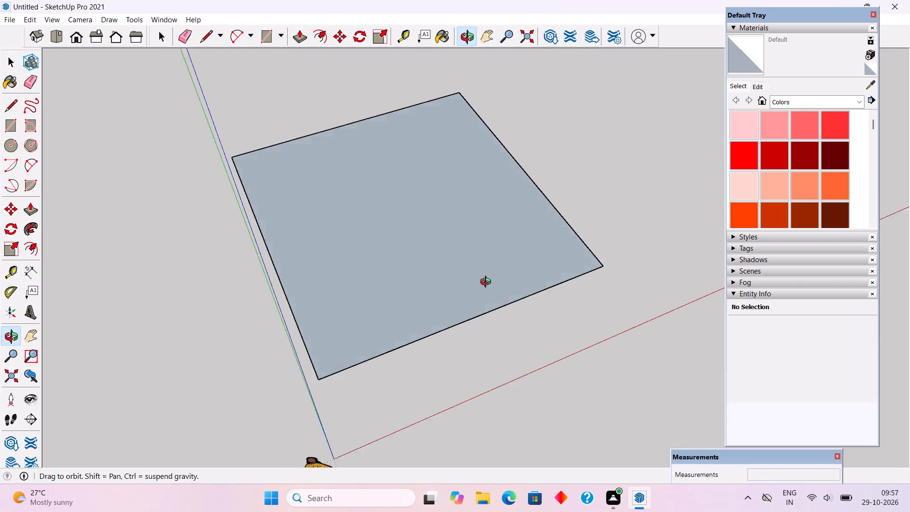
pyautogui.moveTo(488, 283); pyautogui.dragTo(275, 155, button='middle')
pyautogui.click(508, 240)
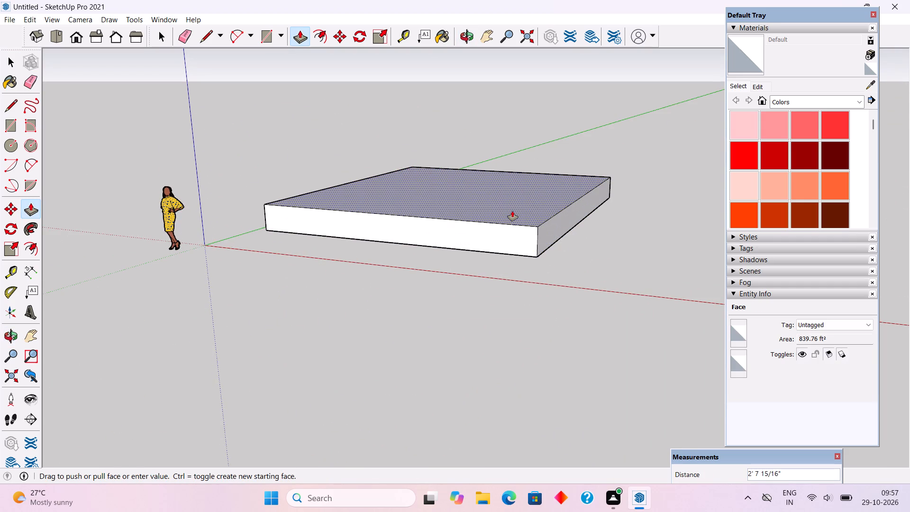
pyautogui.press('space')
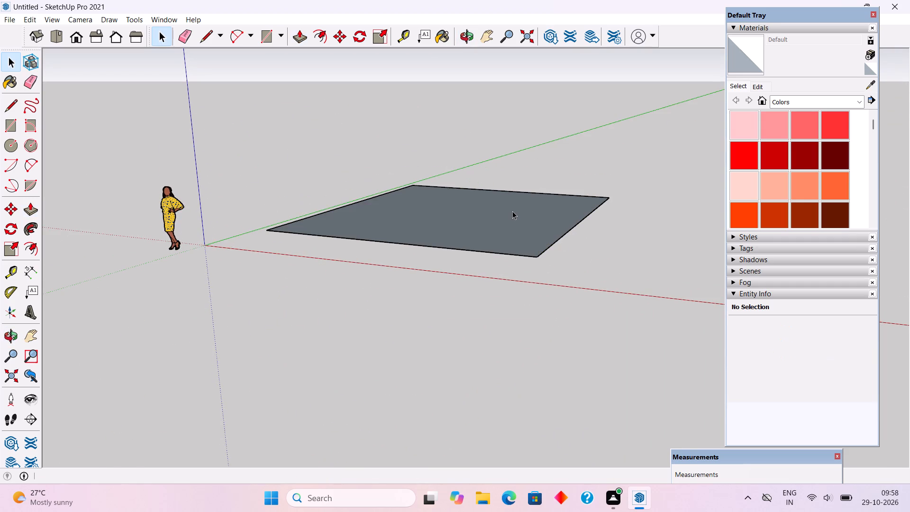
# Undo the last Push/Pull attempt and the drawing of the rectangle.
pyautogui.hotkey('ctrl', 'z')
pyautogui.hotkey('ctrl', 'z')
# Draw a new rectangle about 17' 10" by 10' 2" on the ground plane between the red and green axes.
pyautogui.moveTo(519, 366); pyautogui.dragTo(604, 443, button='middle')
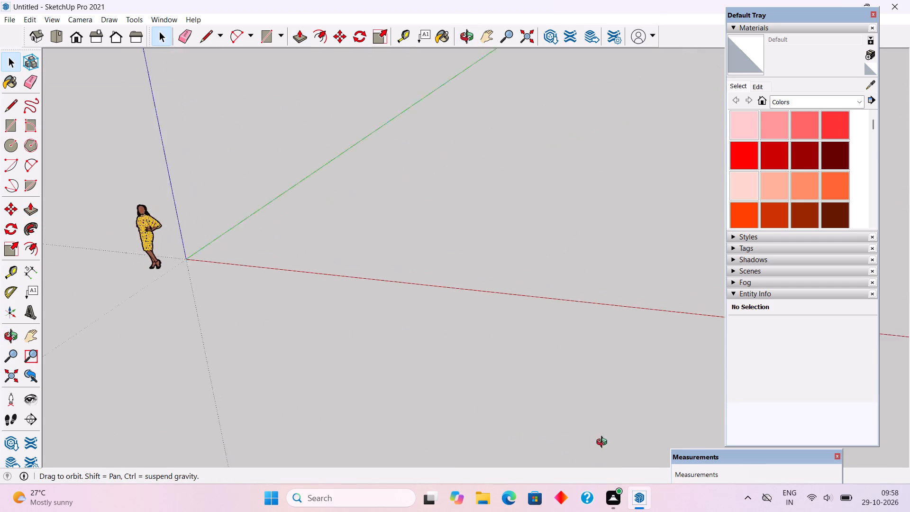
pyautogui.moveTo(604, 443); pyautogui.dragTo(646, 468, button='middle')
pyautogui.moveTo(387, 159); pyautogui.dragTo(415, 314, button='middle')
pyautogui.scroll(3, 253, 183)
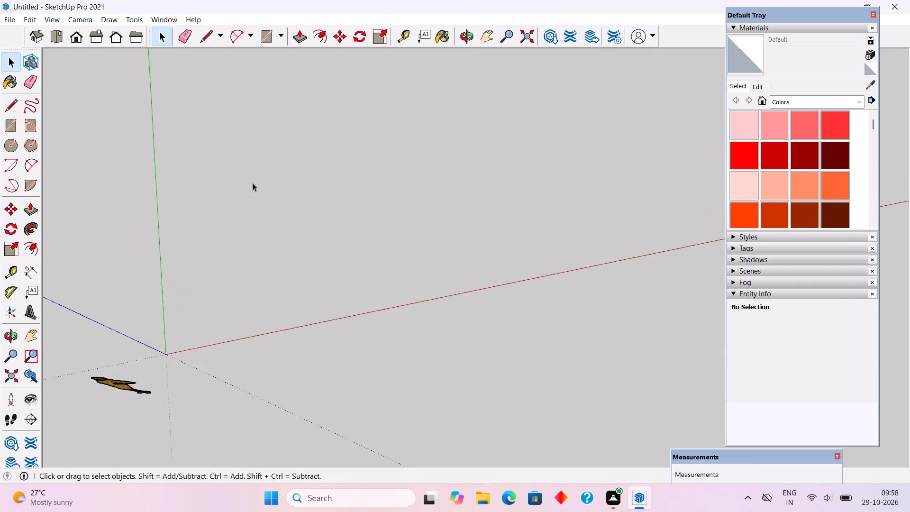
pyautogui.press('r')
pyautogui.click(189, 165)
pyautogui.click(484, 252)
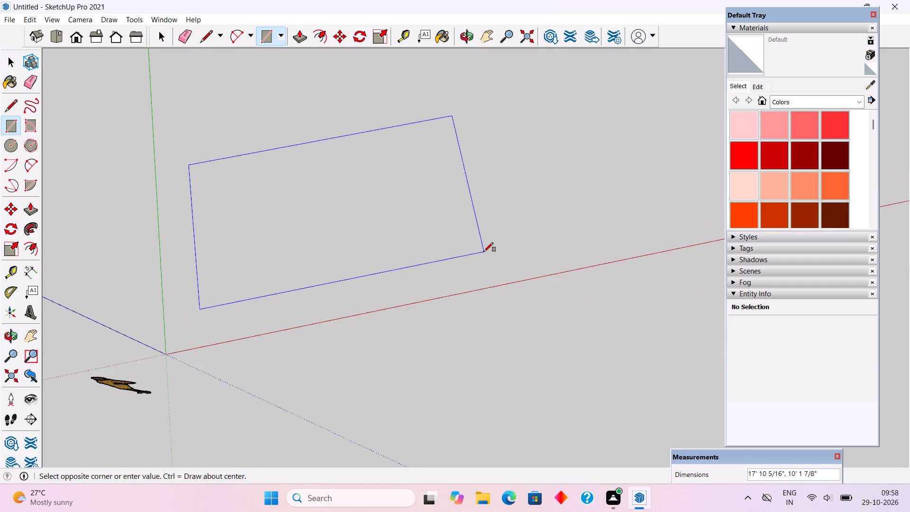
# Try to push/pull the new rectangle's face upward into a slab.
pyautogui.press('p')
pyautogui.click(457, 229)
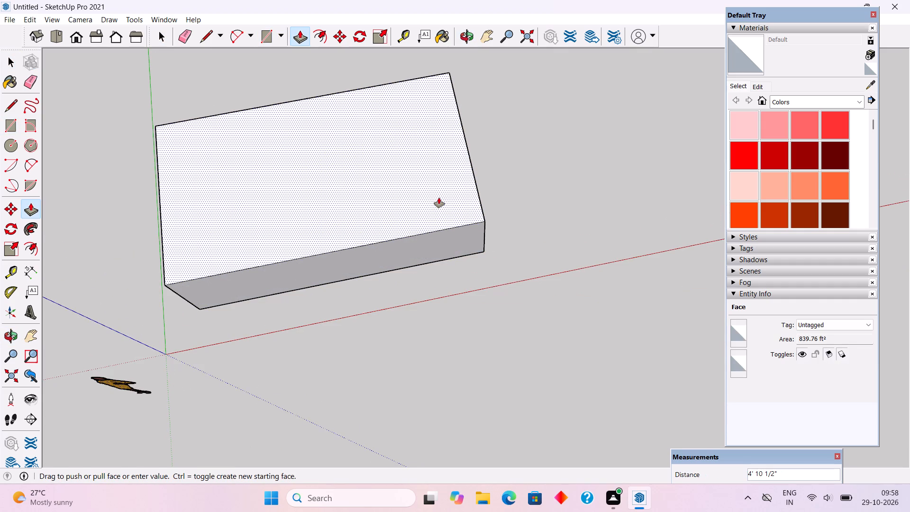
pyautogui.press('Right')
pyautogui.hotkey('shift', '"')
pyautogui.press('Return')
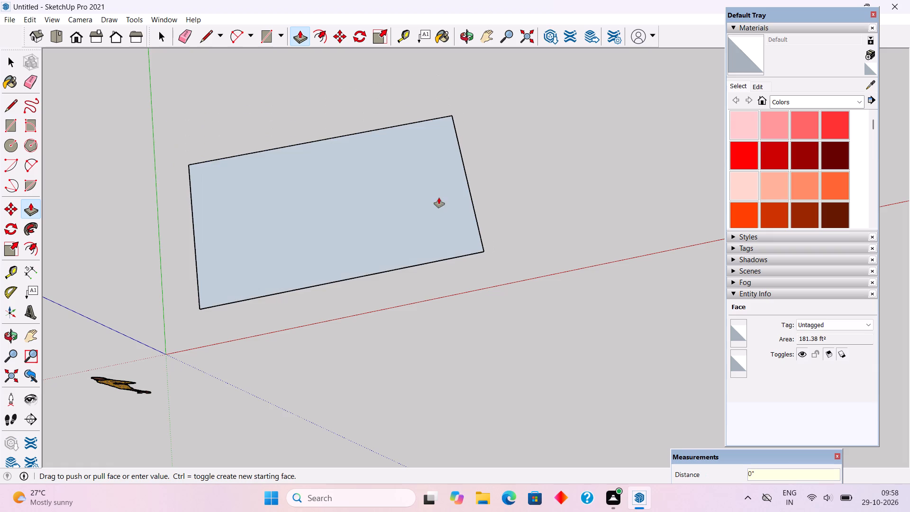
# Examine the new rectangle's front edge up close from a low angle to check its thickness.
pyautogui.moveTo(499, 267); pyautogui.dragTo(206, 168, button='middle')
pyautogui.scroll(17, 439, 245)
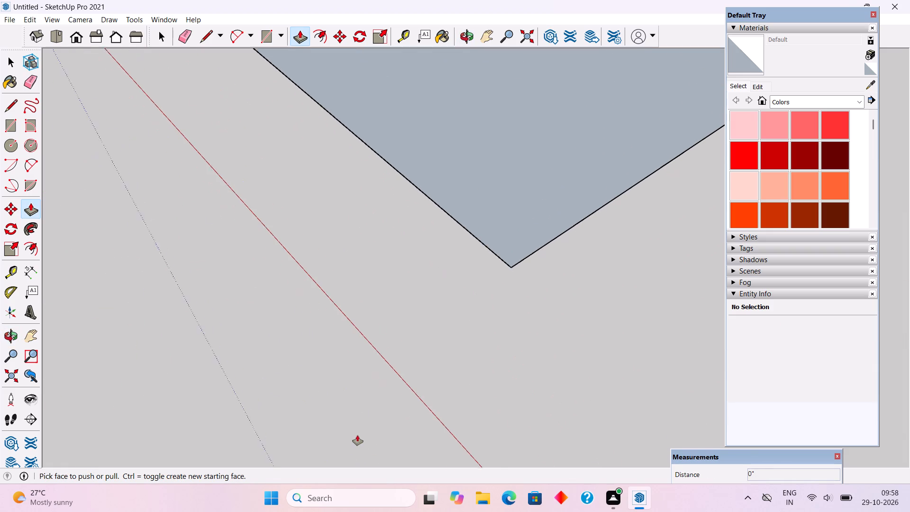
pyautogui.scroll(1, 357, 435)
pyautogui.scroll(-18, 324, 325)
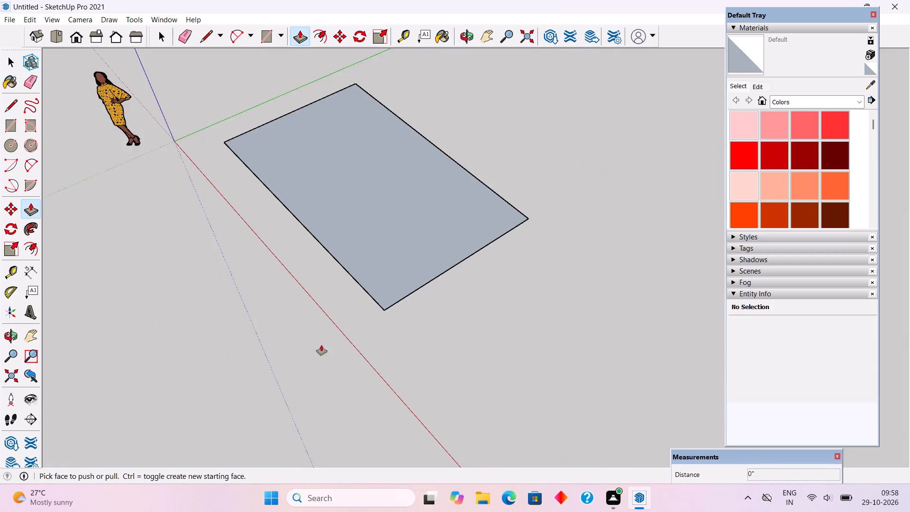
pyautogui.moveTo(320, 341); pyautogui.dragTo(493, 132, button='middle')
pyautogui.scroll(14, 262, 245)
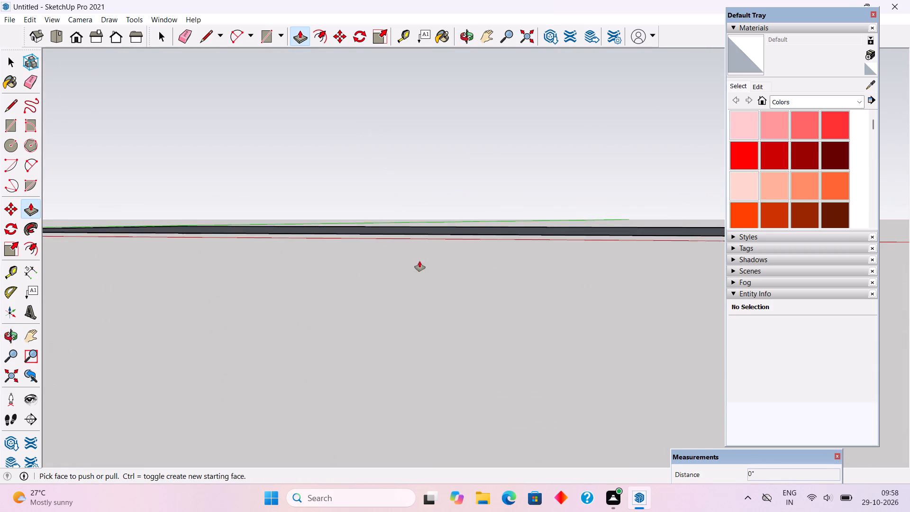
pyautogui.moveTo(431, 281); pyautogui.dragTo(470, 328, button='middle')
pyautogui.scroll(15, 437, 295)
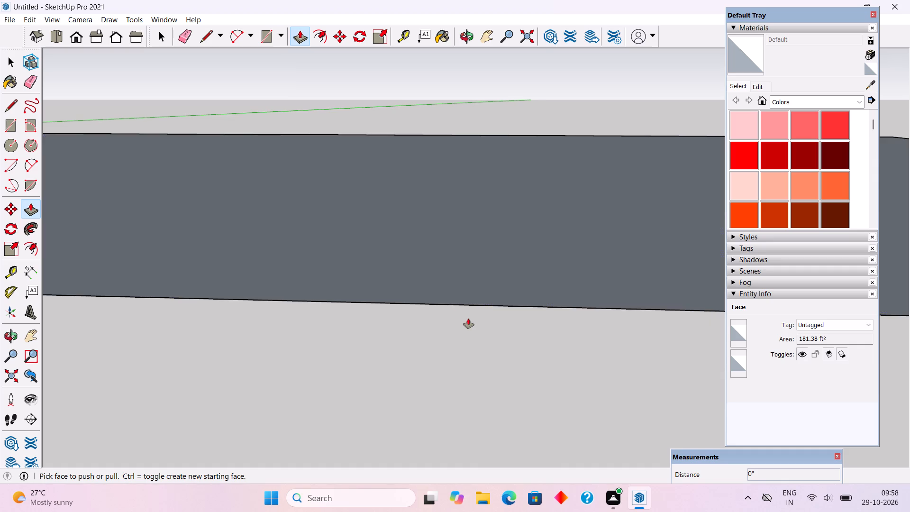
pyautogui.scroll(6, 463, 315)
pyautogui.scroll(20, 454, 283)
pyautogui.scroll(4, 454, 283)
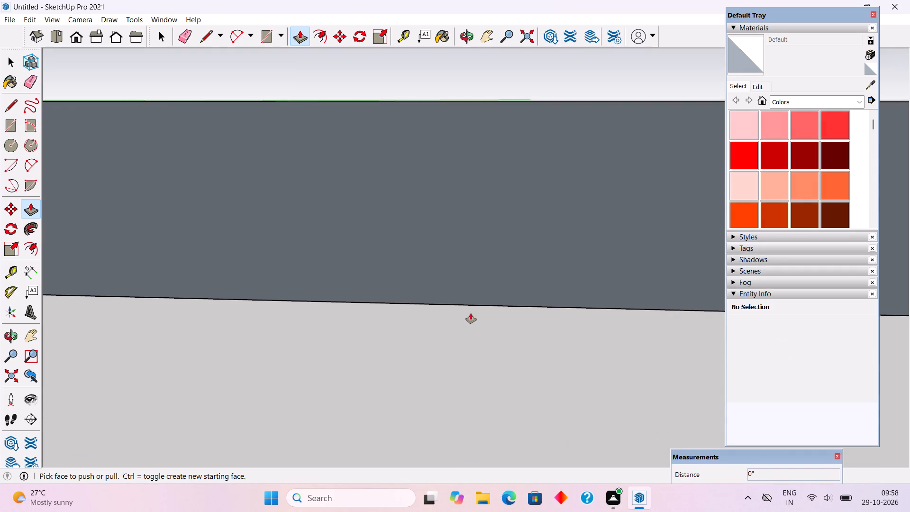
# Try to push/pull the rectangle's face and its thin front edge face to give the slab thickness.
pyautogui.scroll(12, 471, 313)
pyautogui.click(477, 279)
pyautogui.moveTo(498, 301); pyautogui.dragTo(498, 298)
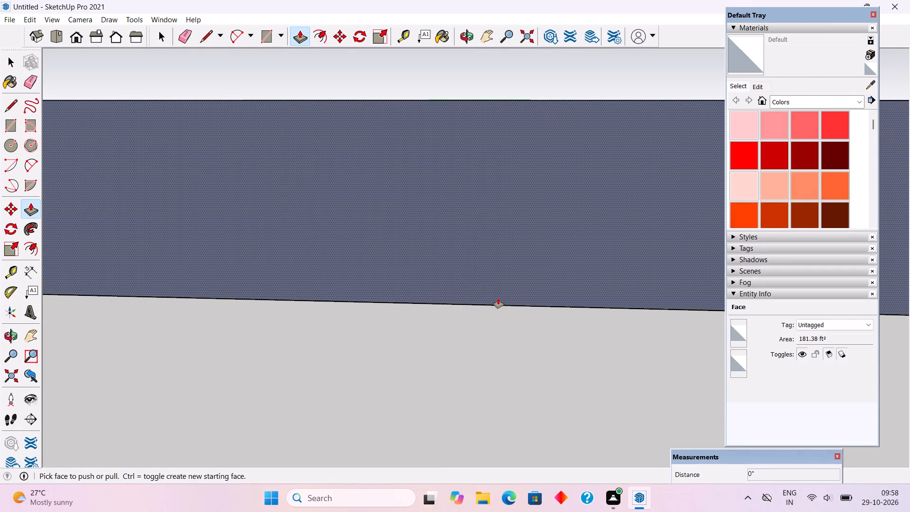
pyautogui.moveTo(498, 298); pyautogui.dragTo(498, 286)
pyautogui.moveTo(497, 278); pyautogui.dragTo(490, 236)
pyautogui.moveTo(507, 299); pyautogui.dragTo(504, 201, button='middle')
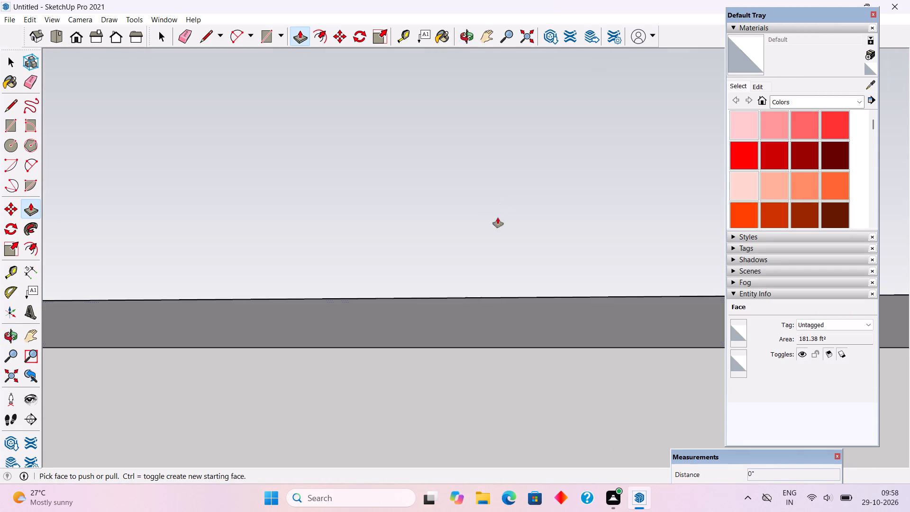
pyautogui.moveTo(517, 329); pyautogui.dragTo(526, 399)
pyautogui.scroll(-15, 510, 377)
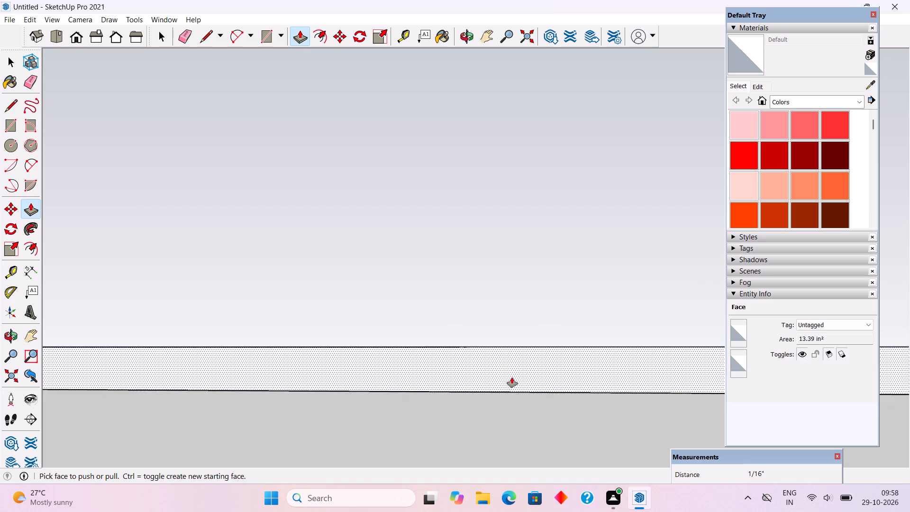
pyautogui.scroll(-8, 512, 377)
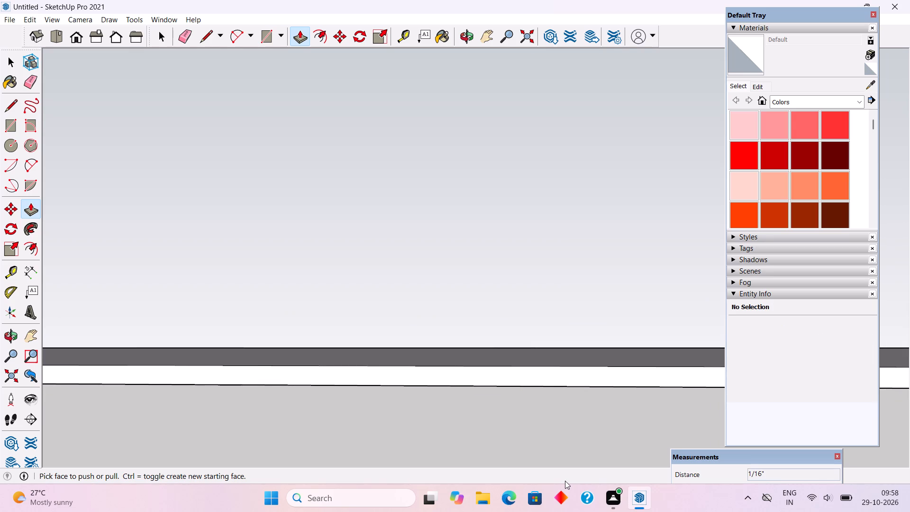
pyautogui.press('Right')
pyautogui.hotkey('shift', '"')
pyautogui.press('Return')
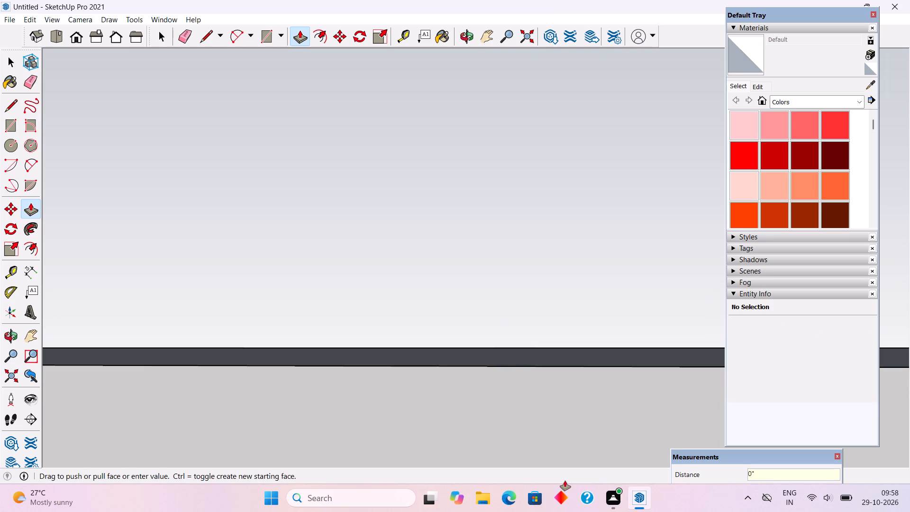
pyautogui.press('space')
# Undo the Push/Pull attempts and the drawing of the rectangle.
pyautogui.scroll(-7, 620, 87)
pyautogui.scroll(-5, 646, 205)
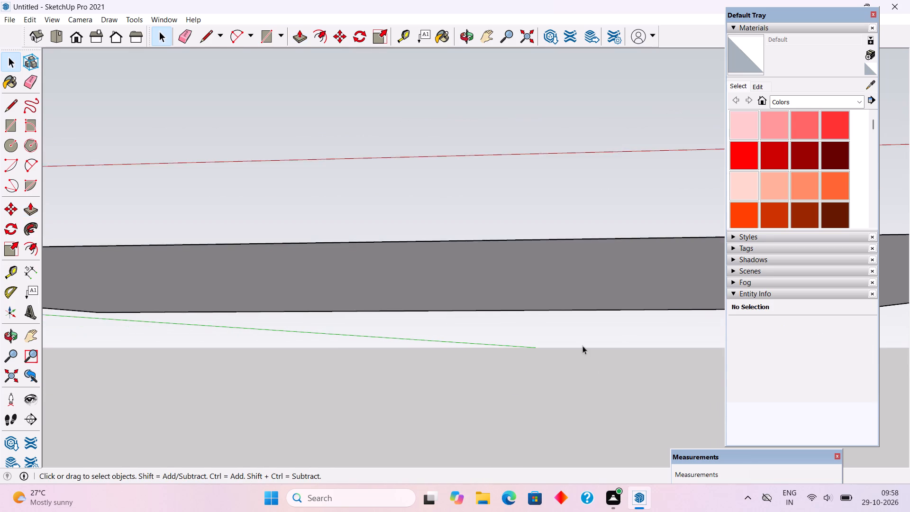
pyautogui.scroll(-13, 554, 307)
pyautogui.scroll(-1, 559, 249)
pyautogui.moveTo(559, 249); pyautogui.dragTo(572, 423, button='middle')
pyautogui.moveTo(494, 293); pyautogui.dragTo(515, 334, button='middle')
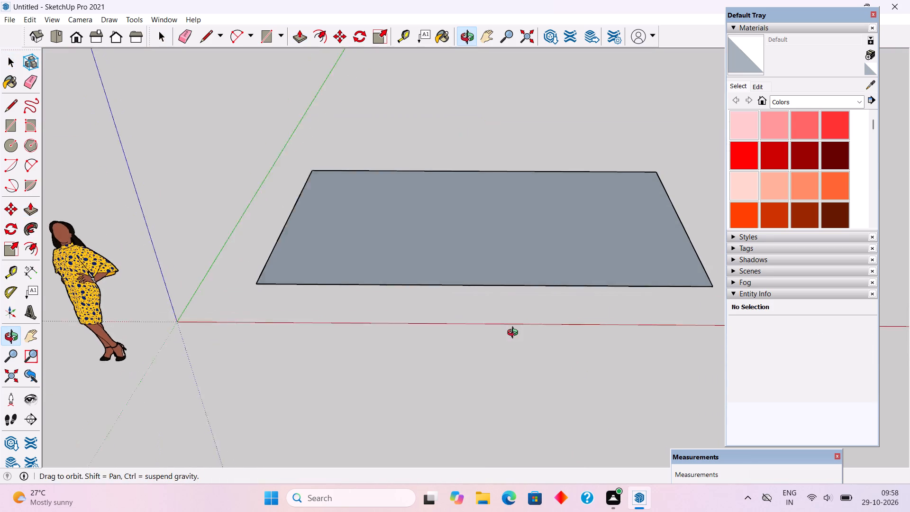
pyautogui.moveTo(515, 334); pyautogui.dragTo(515, 335, button='middle')
pyautogui.hotkey('ctrl', 'z')
pyautogui.hotkey('ctrl', 'z')
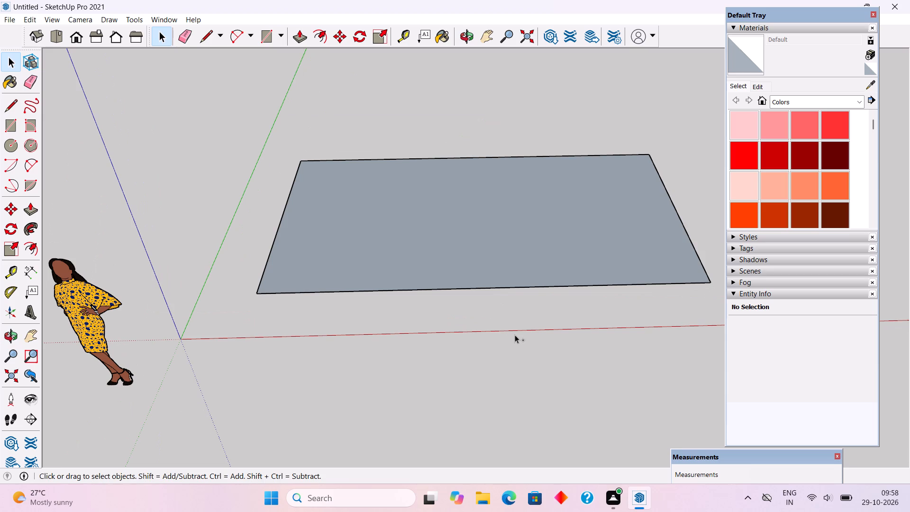
pyautogui.hotkey('ctrl', 'z')
pyautogui.hotkey('ctrl', 'z')
pyautogui.hotkey('ctrl', 'z')
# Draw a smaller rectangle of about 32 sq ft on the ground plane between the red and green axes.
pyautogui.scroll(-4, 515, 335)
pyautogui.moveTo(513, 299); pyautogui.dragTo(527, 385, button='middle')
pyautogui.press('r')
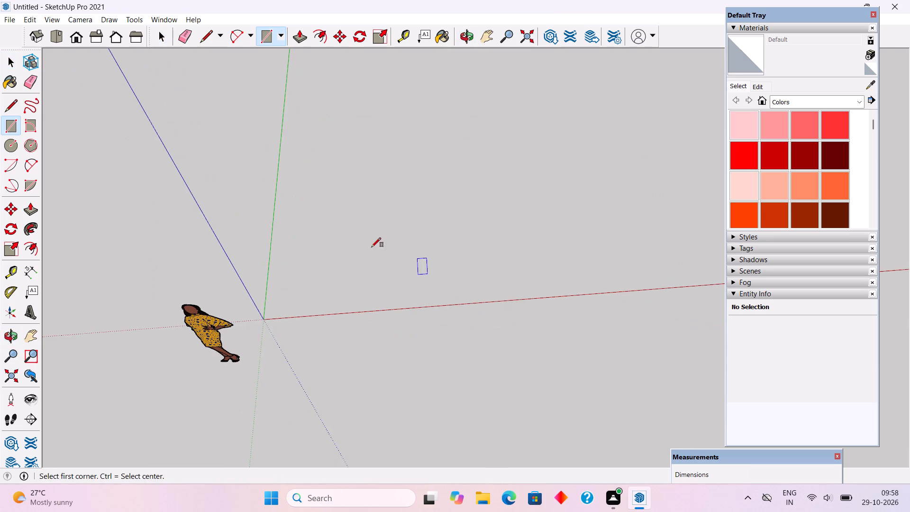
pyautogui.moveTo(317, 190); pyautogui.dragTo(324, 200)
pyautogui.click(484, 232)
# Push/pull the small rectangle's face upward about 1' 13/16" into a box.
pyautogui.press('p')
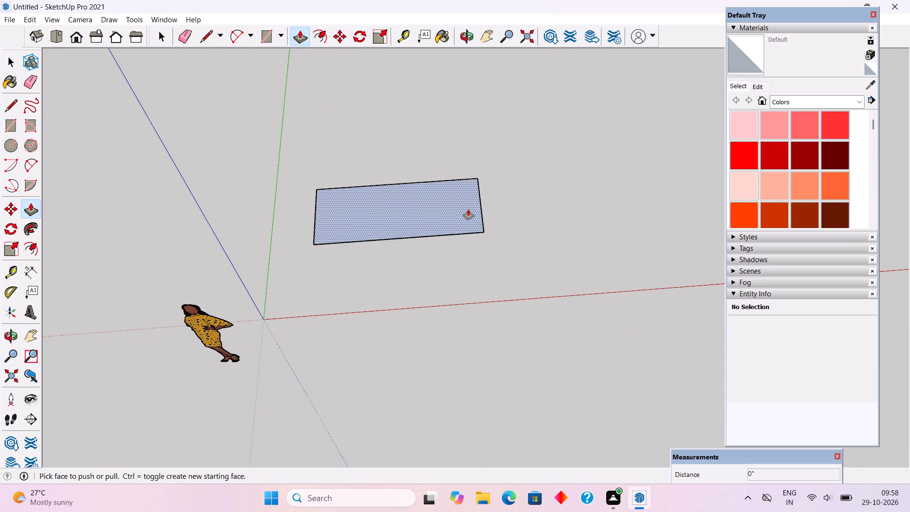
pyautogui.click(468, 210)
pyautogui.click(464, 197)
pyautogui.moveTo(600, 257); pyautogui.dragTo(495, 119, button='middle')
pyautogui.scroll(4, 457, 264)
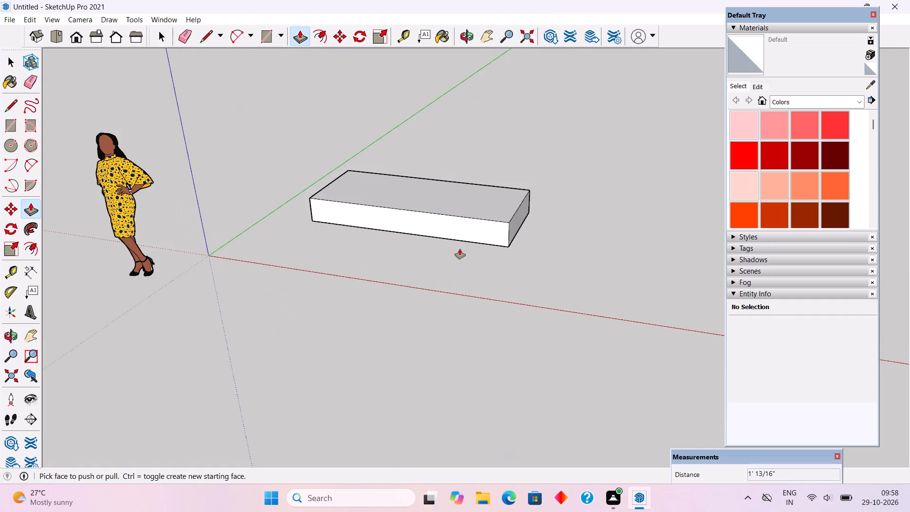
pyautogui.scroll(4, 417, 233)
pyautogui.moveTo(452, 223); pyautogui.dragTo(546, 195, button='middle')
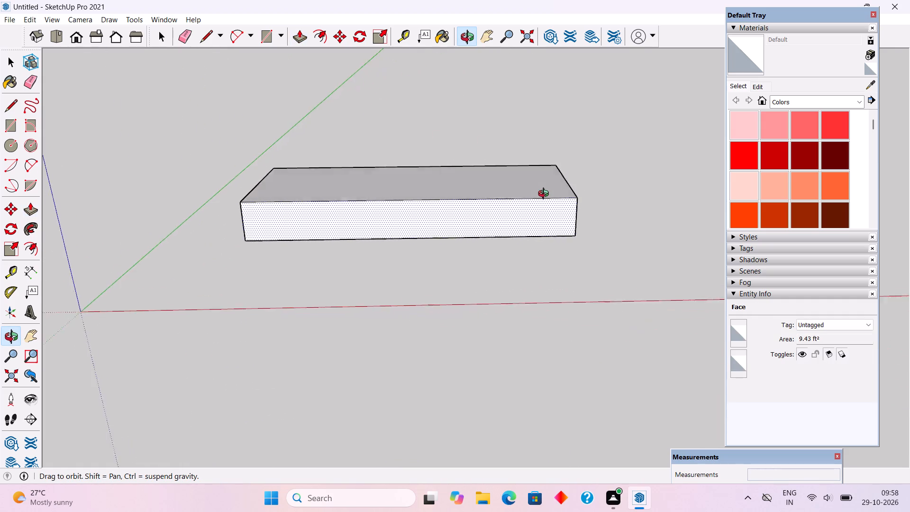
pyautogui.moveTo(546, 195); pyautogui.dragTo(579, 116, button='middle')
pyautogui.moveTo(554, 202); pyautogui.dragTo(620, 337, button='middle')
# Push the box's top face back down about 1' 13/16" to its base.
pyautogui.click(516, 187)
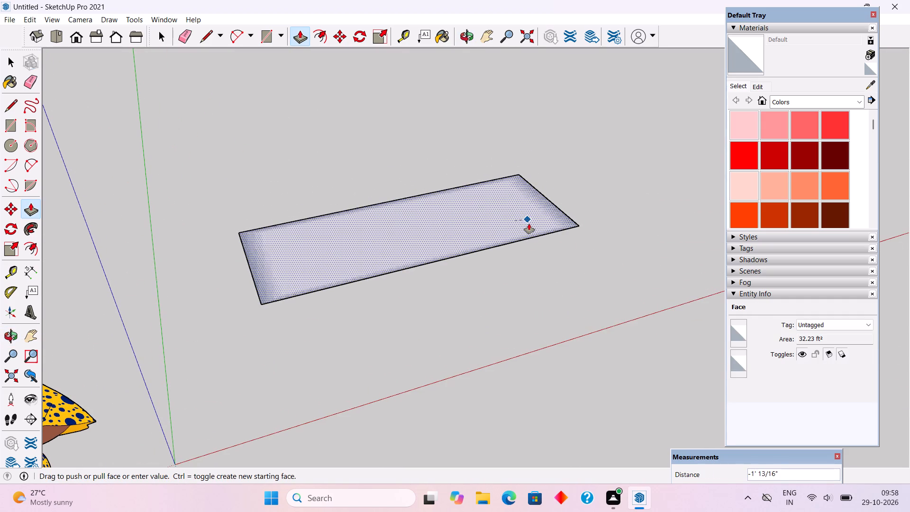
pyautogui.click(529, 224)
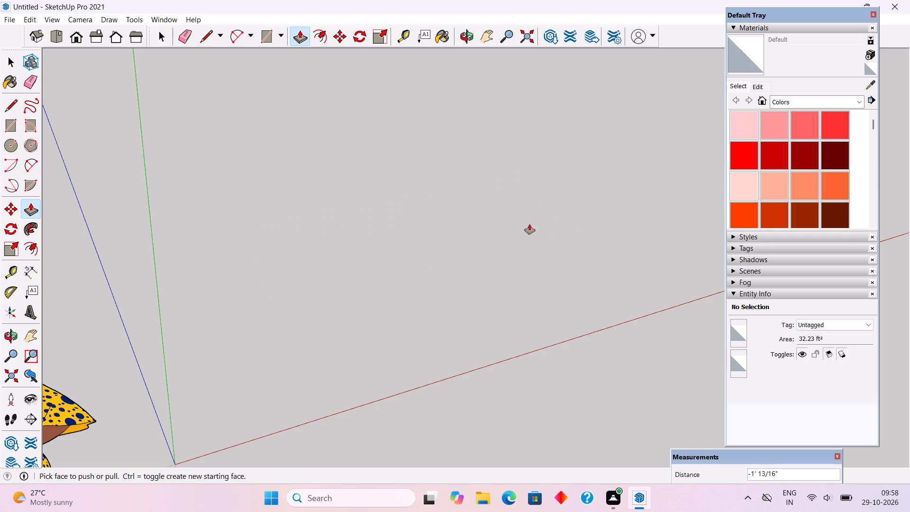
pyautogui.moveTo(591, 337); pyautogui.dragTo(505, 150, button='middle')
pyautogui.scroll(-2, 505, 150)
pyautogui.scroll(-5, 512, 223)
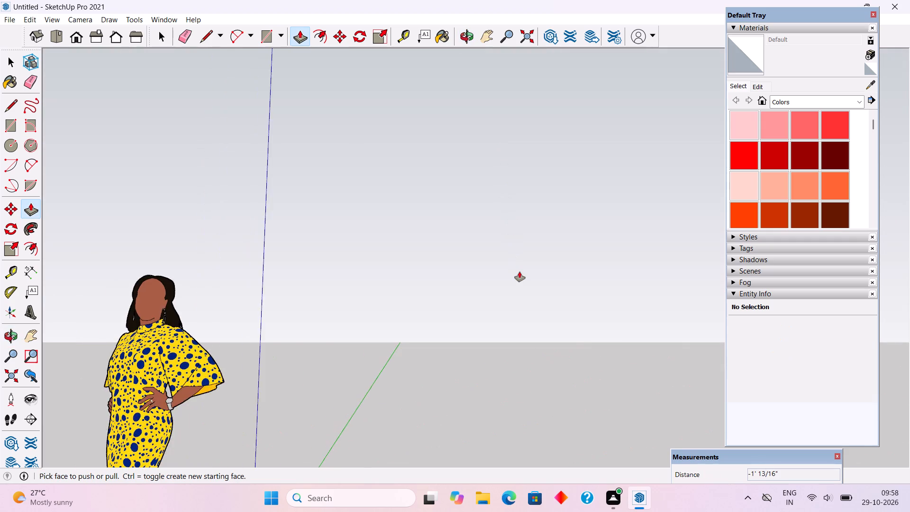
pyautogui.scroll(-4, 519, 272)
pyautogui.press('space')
# Draw a large rectangle of about 1083 sq ft on the ground plane between the red and green axes.
pyautogui.scroll(-5, 519, 272)
pyautogui.scroll(-4, 461, 296)
pyautogui.moveTo(452, 320); pyautogui.dragTo(390, 408, button='middle')
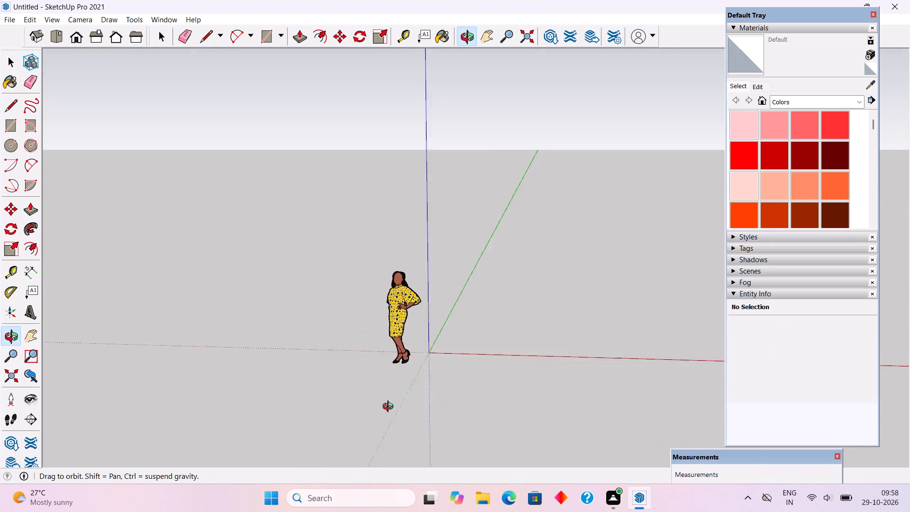
pyautogui.moveTo(390, 408); pyautogui.dragTo(456, 435, button='middle')
pyautogui.scroll(4, 464, 438)
pyautogui.scroll(3, 431, 248)
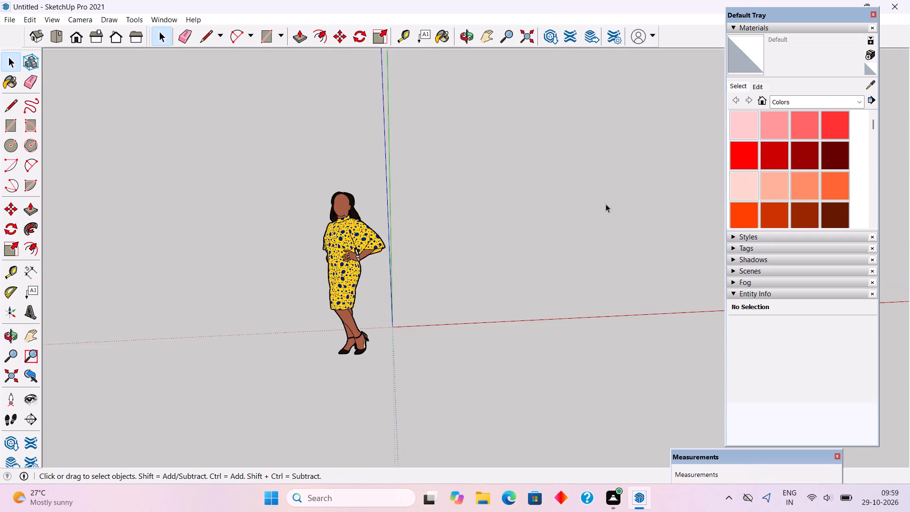
pyautogui.scroll(5, 606, 203)
pyautogui.press('r')
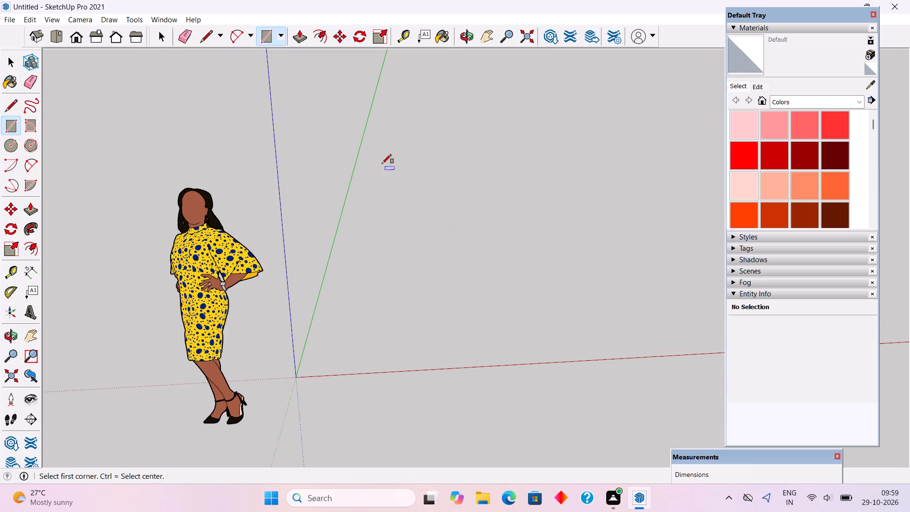
pyautogui.click(379, 158)
pyautogui.moveTo(612, 327); pyautogui.dragTo(501, 362, button='middle')
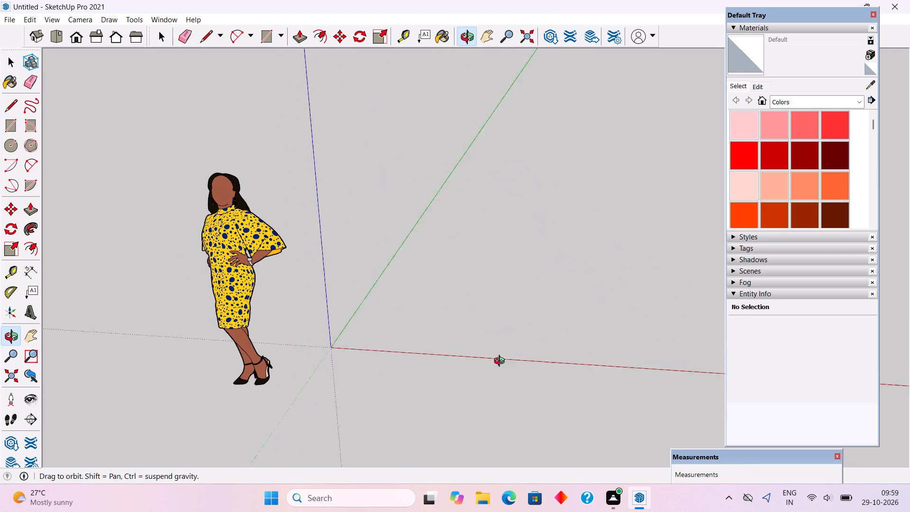
pyautogui.moveTo(501, 362); pyautogui.dragTo(504, 346, button='middle')
pyautogui.scroll(-5, 511, 284)
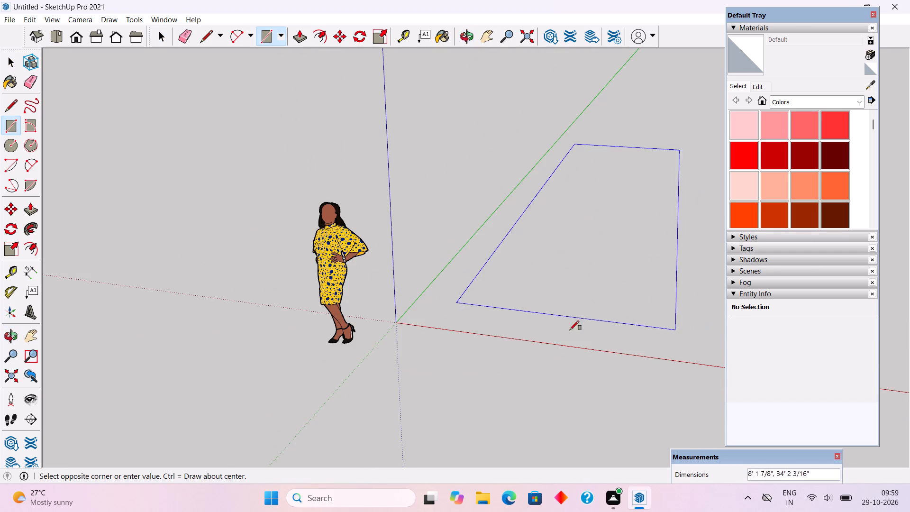
pyautogui.scroll(-4, 390, 327)
pyautogui.scroll(-10, 348, 318)
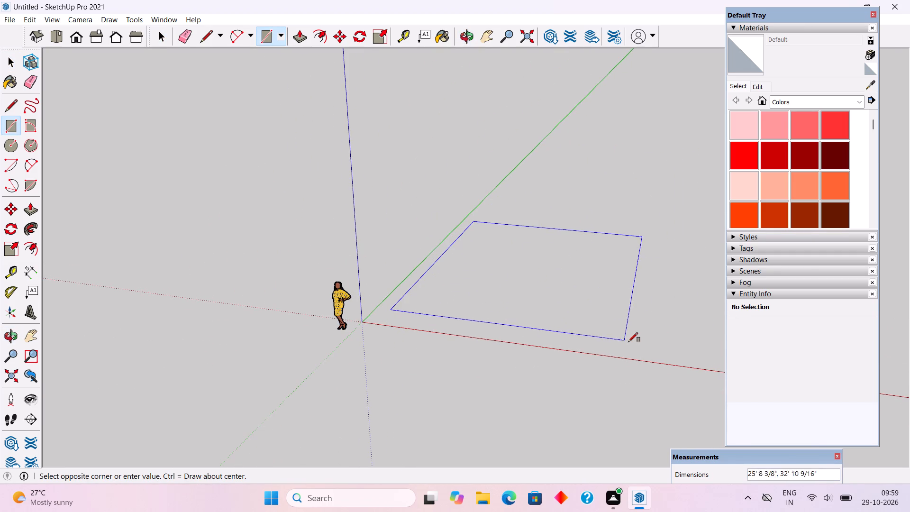
pyautogui.click(681, 358)
# Push/pull the large rectangle's face upward 6" into a slab.
pyautogui.press('p')
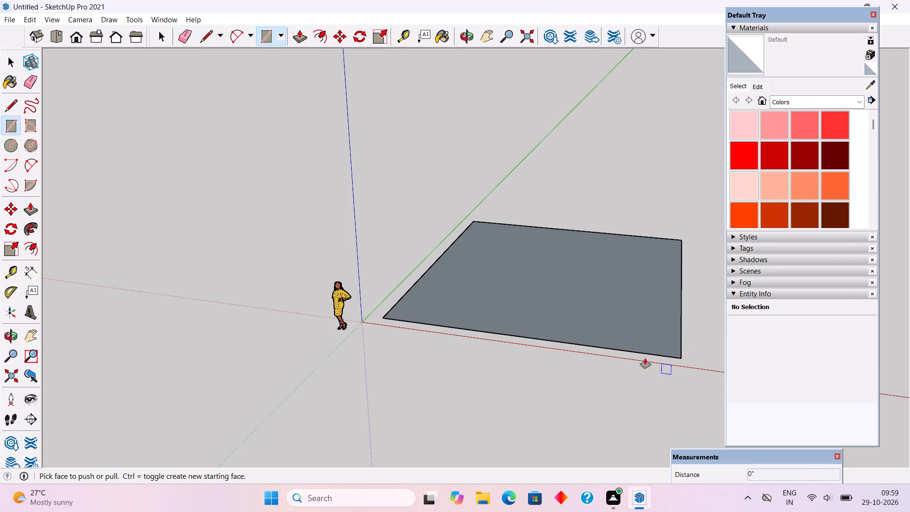
pyautogui.click(645, 343)
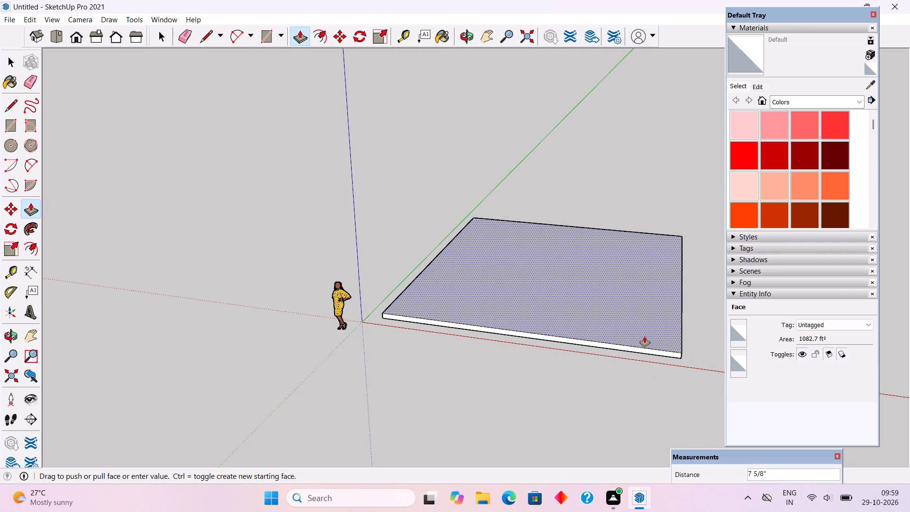
pyautogui.press('Right')
pyautogui.hotkey('shift', '"')
pyautogui.press('Return')
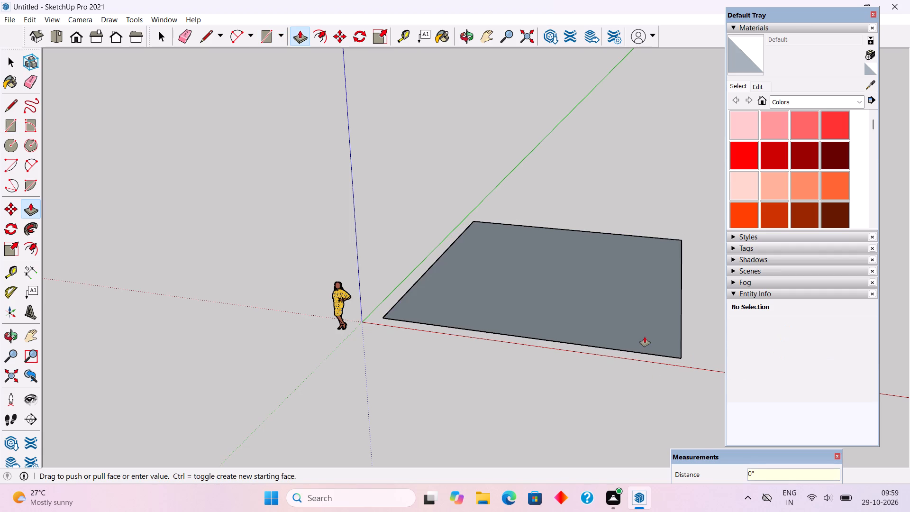
pyautogui.click(647, 338)
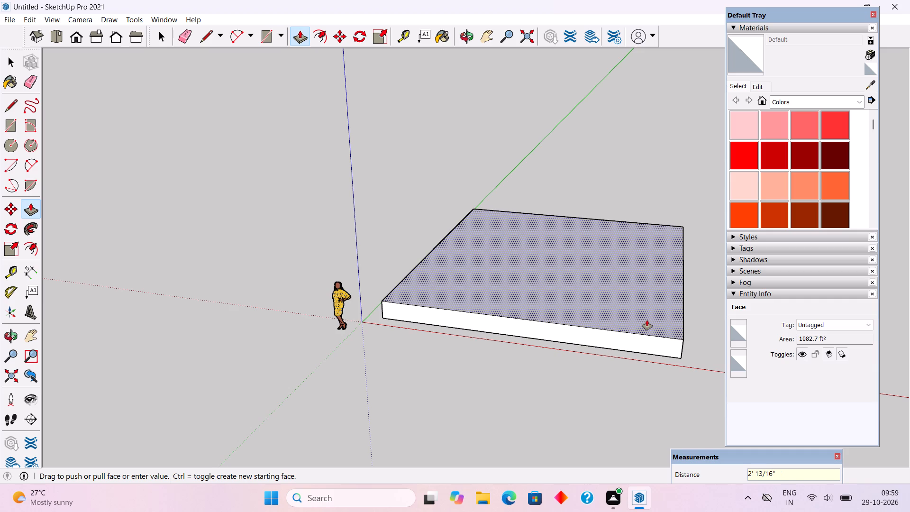
pyautogui.write('6"')
pyautogui.press('Return')
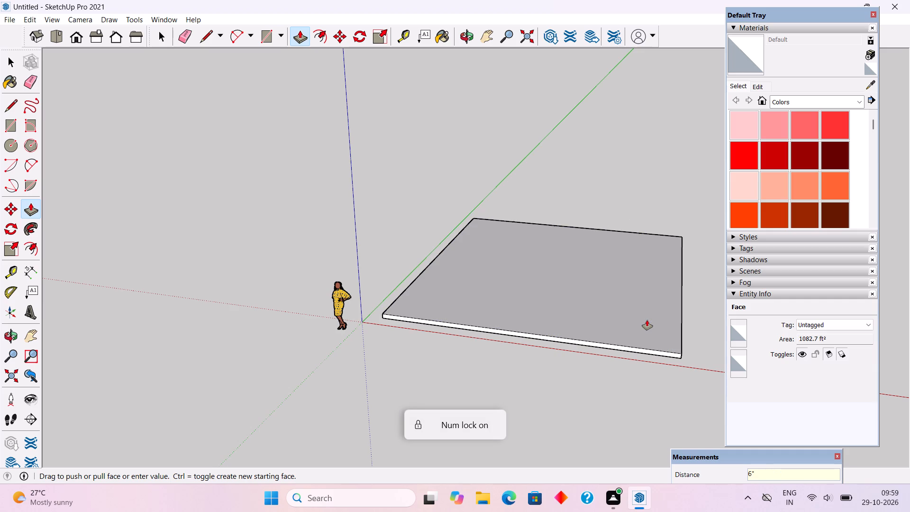
pyautogui.press('space')
# Select all of the slab's connected geometry and make it a group.
pyautogui.scroll(-4, 585, 333)
pyautogui.scroll(-4, 451, 334)
pyautogui.moveTo(430, 347); pyautogui.dragTo(504, 395, button='middle')
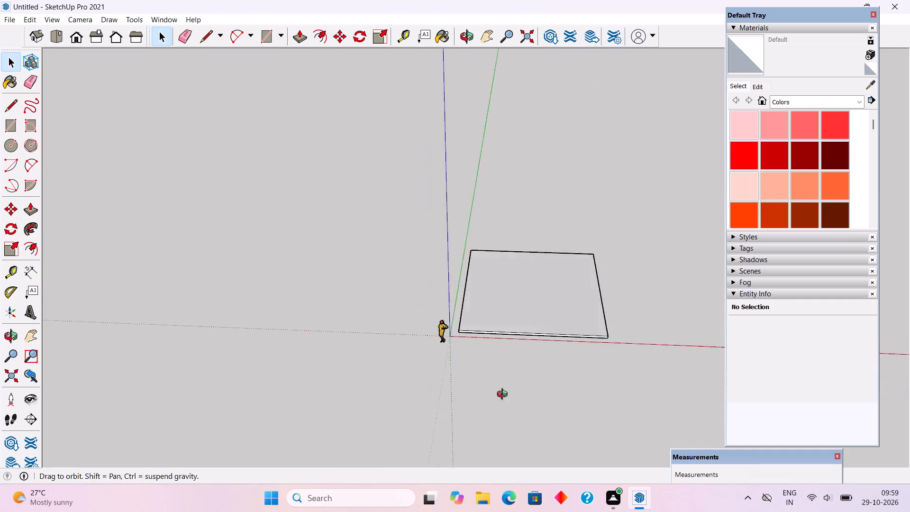
pyautogui.moveTo(504, 395); pyautogui.dragTo(557, 409, button='middle')
pyautogui.scroll(11, 621, 254)
pyautogui.moveTo(592, 334); pyautogui.dragTo(522, 244, button='middle')
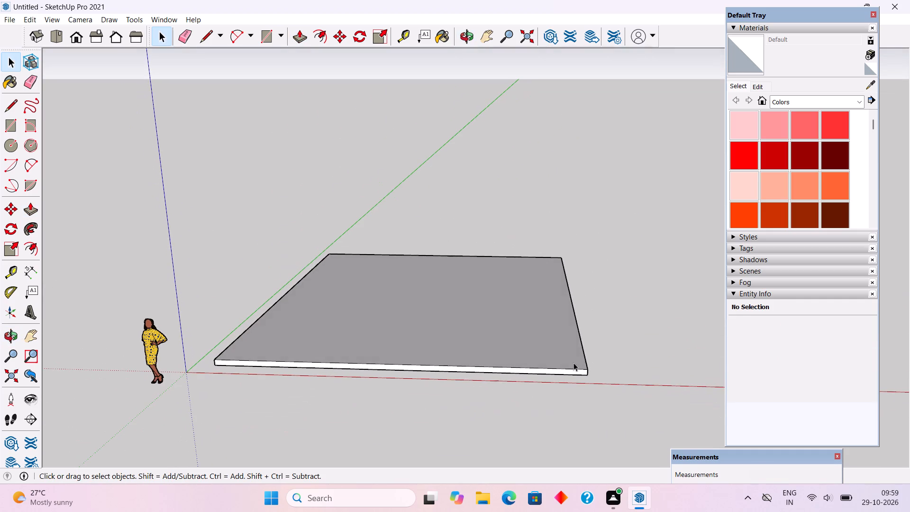
pyautogui.tripleClick(579, 361)
pyautogui.rightClick(579, 361)
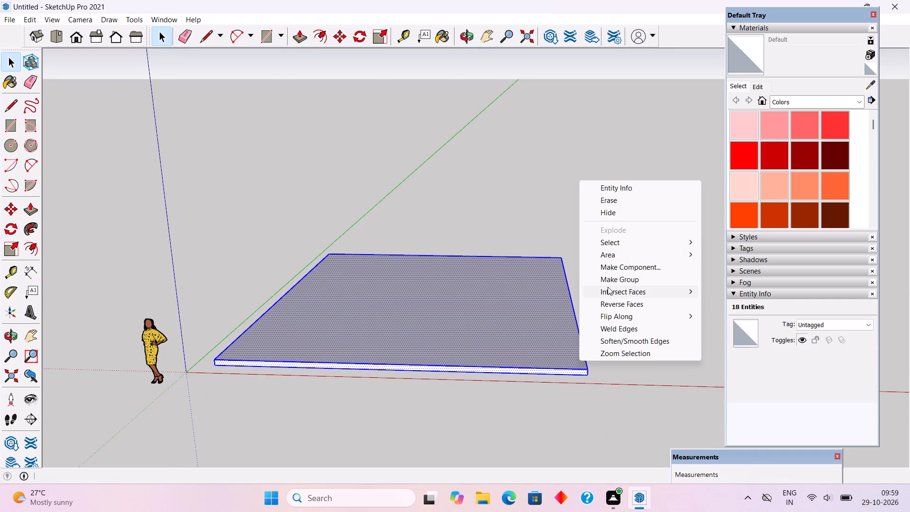
pyautogui.click(609, 281)
pyautogui.click(603, 242)
# Open the slab group for editing and select all the geometry inside it.
pyautogui.scroll(-8, 552, 251)
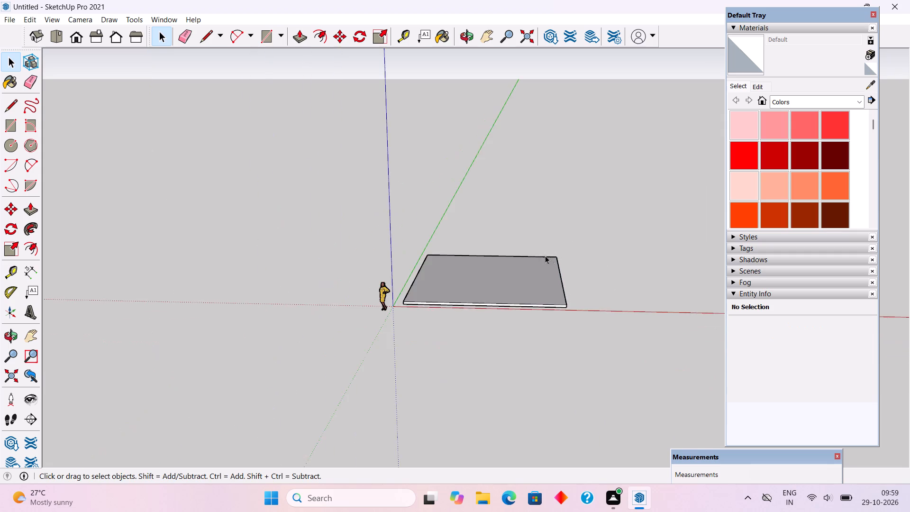
pyautogui.moveTo(545, 257); pyautogui.dragTo(566, 424, button='middle')
pyautogui.scroll(4, 455, 288)
pyautogui.moveTo(613, 296); pyautogui.dragTo(392, 268, button='middle')
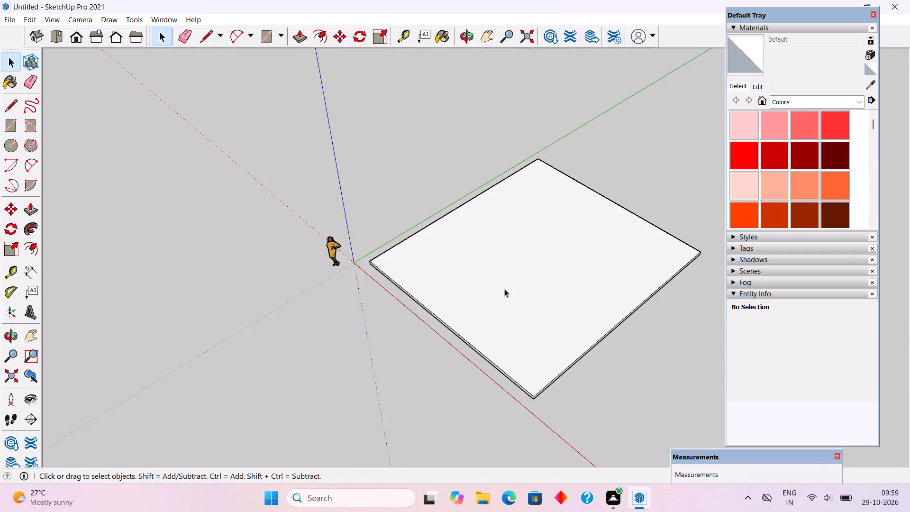
pyautogui.tripleClick(505, 289)
# Push/pull the slab's end face outward about 42' along the red axis, inside the group.
pyautogui.scroll(6, 620, 380)
pyautogui.scroll(-7, 521, 247)
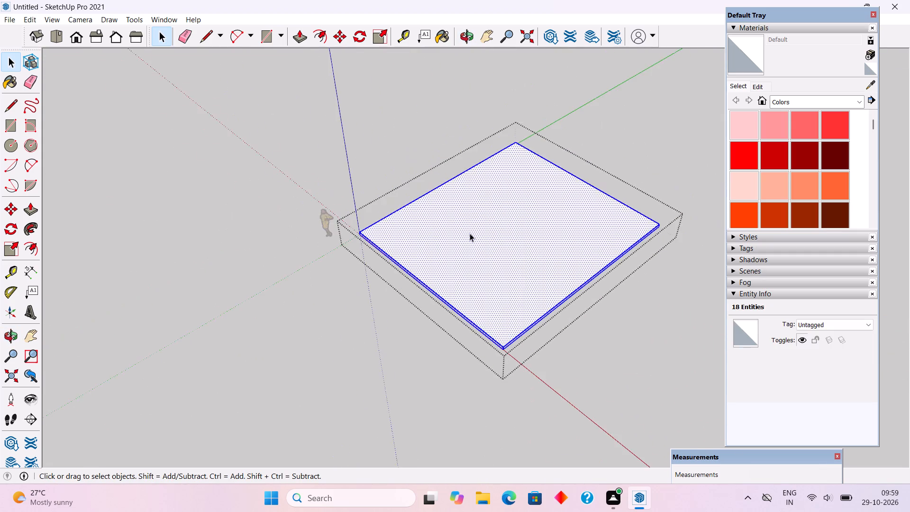
pyautogui.scroll(-3, 470, 233)
pyautogui.scroll(15, 574, 304)
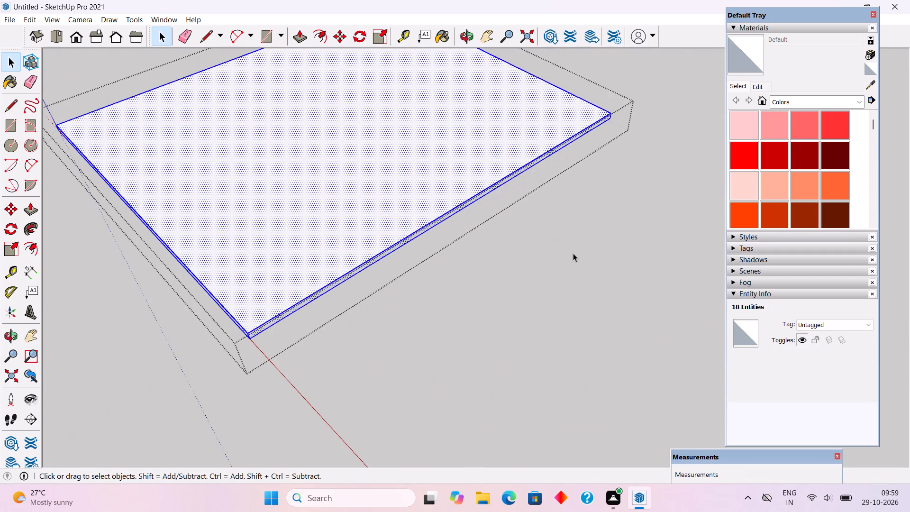
pyautogui.press('p')
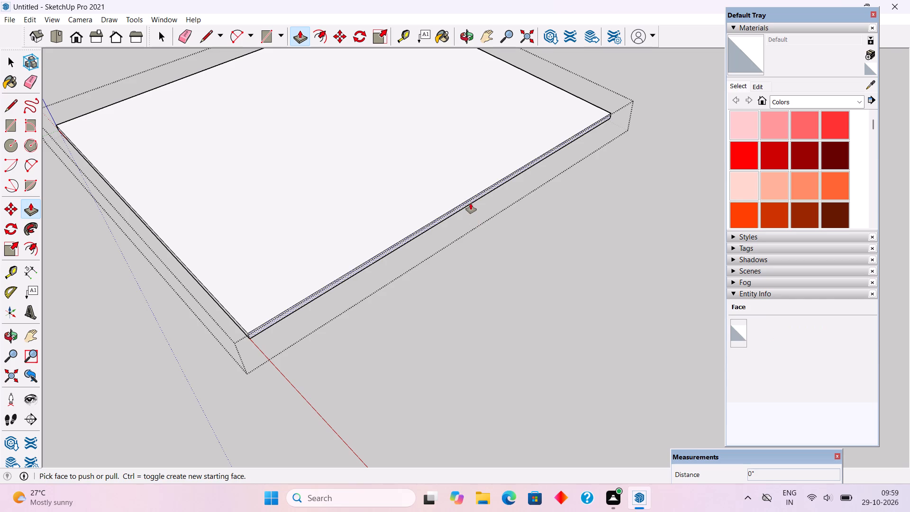
pyautogui.click(472, 202)
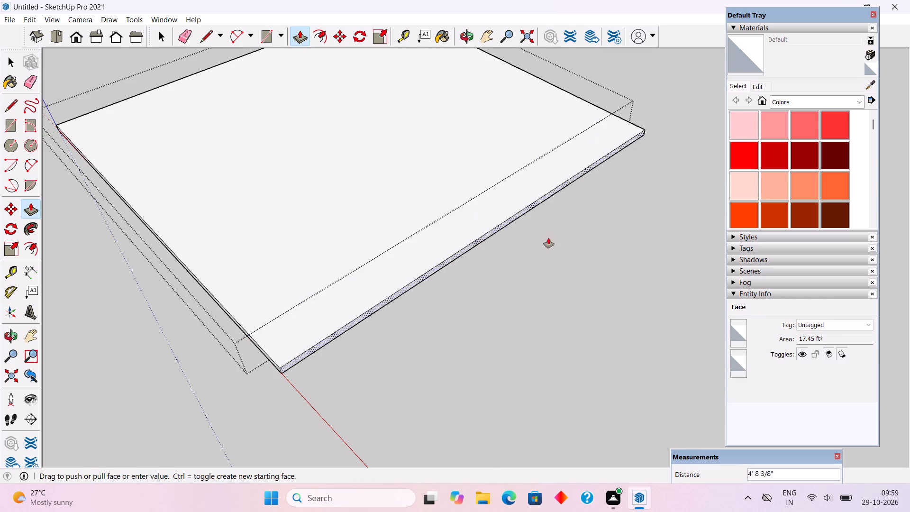
pyautogui.scroll(-10, 566, 260)
pyautogui.scroll(-13, 473, 259)
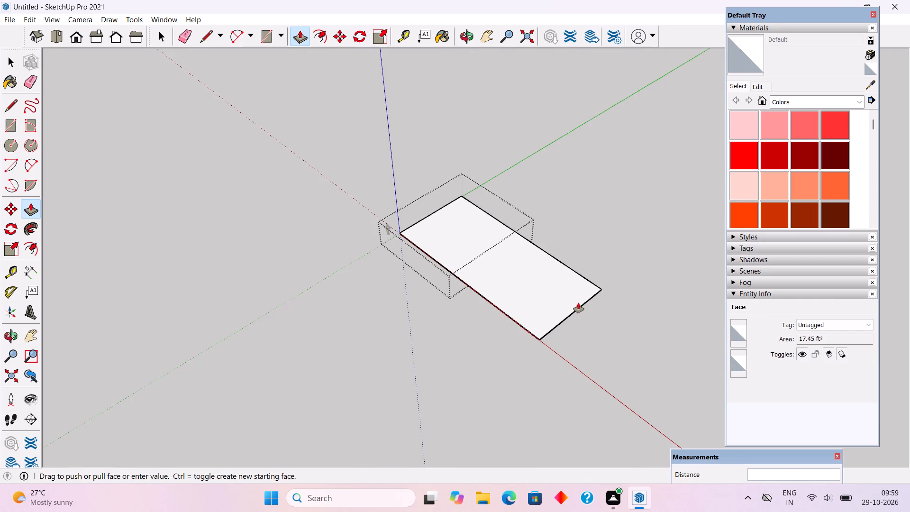
pyautogui.click(575, 290)
# Push/pull the slab's long side face outward about 17' along the green axis.
pyautogui.moveTo(568, 283); pyautogui.dragTo(256, 235, button='middle')
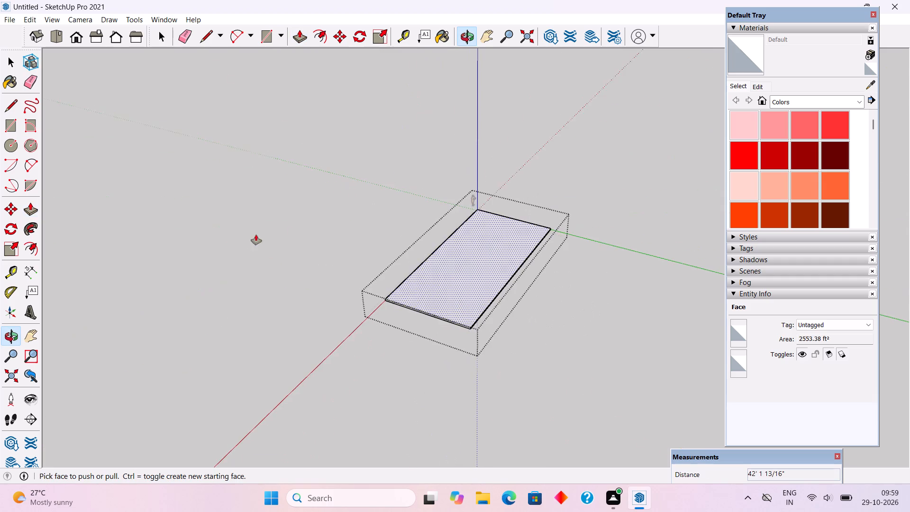
pyautogui.moveTo(256, 235); pyautogui.dragTo(237, 240, button='middle')
pyautogui.scroll(12, 517, 328)
pyautogui.scroll(2, 471, 357)
pyautogui.moveTo(491, 281); pyautogui.dragTo(474, 227, button='middle')
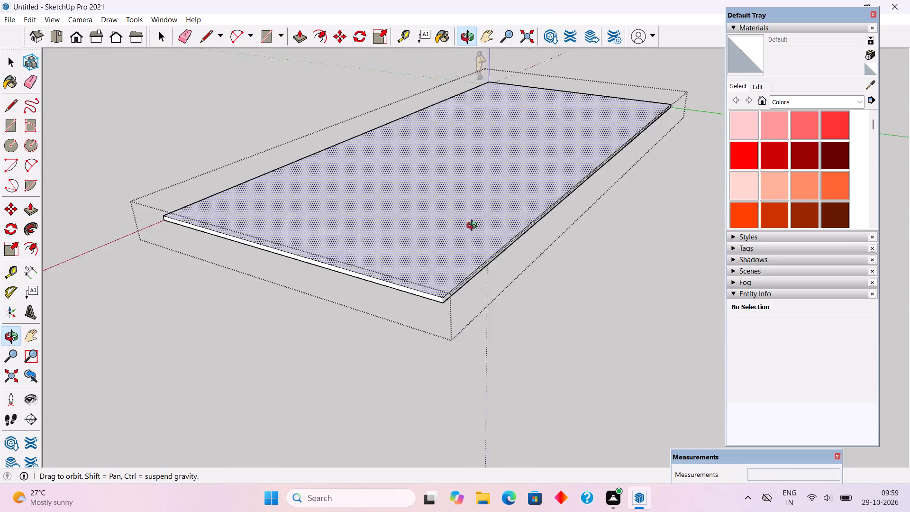
pyautogui.moveTo(474, 227); pyautogui.dragTo(472, 220, button='middle')
pyautogui.moveTo(461, 236); pyautogui.dragTo(461, 242)
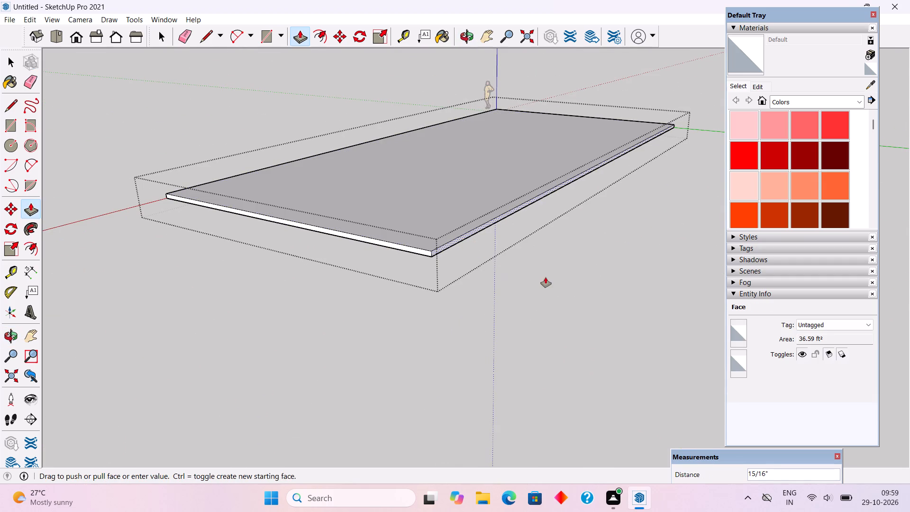
pyautogui.click(445, 249)
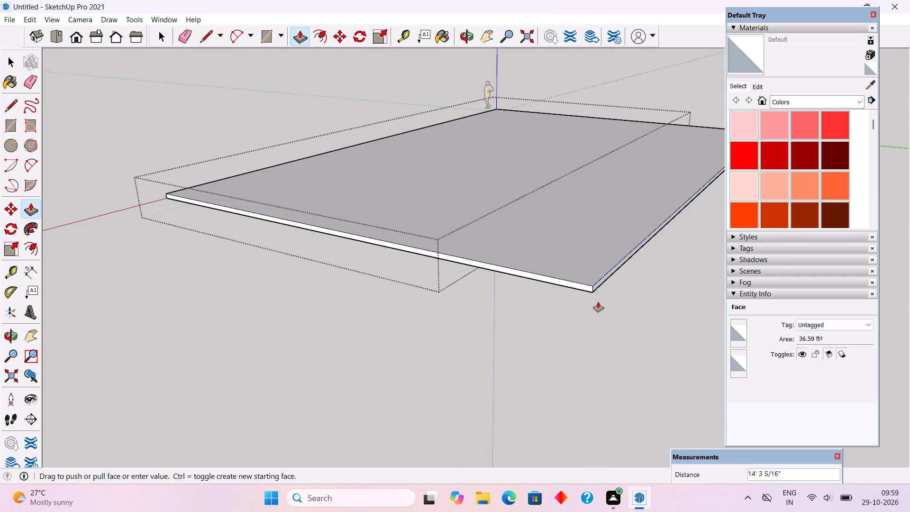
pyautogui.scroll(-14, 598, 302)
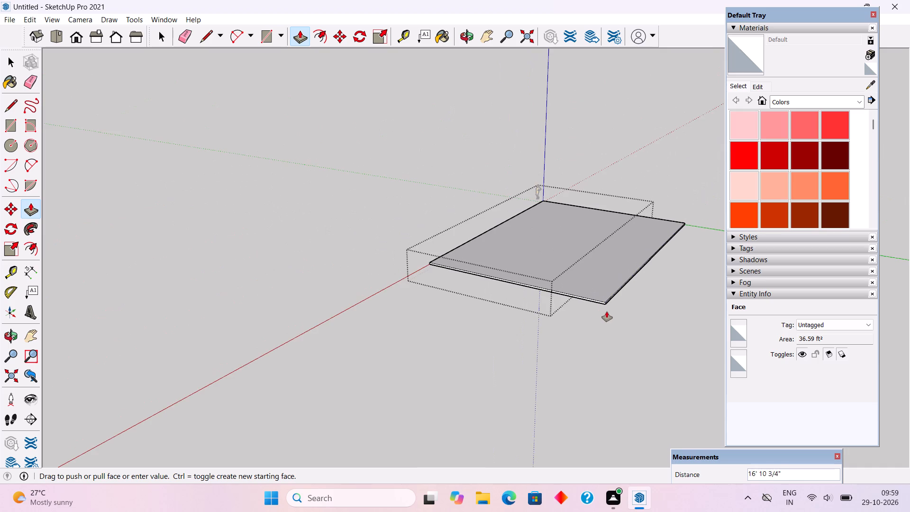
pyautogui.click(607, 311)
# Close the slab group to leave its editing mode.
pyautogui.moveTo(448, 340); pyautogui.dragTo(843, 394, button='middle')
pyautogui.moveTo(363, 391); pyautogui.dragTo(458, 443, button='middle')
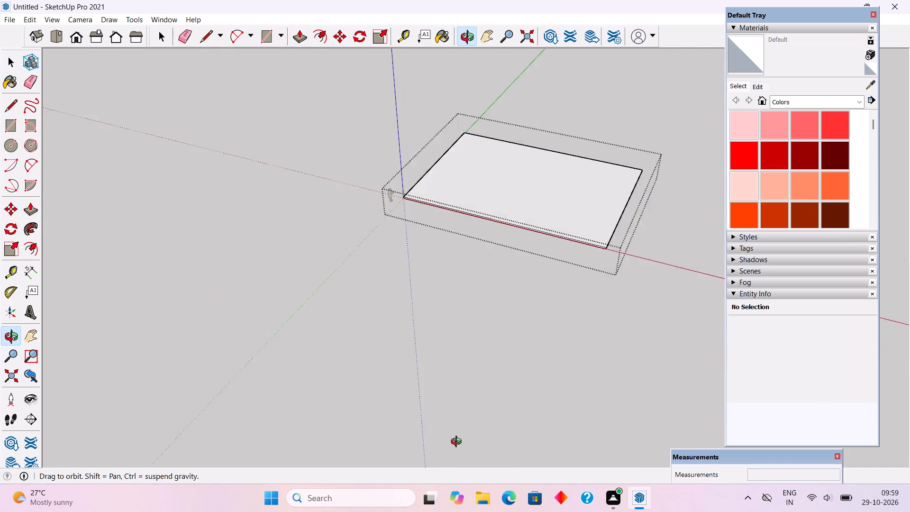
pyautogui.moveTo(458, 443); pyautogui.dragTo(568, 469, button='middle')
pyautogui.press('space')
pyautogui.click(668, 220)
# Draw a 30' by 30' rectangle on the slab's top, near its far corner beside the green axis.
pyautogui.moveTo(555, 218); pyautogui.dragTo(544, 387, button='middle')
pyautogui.scroll(3, 599, 185)
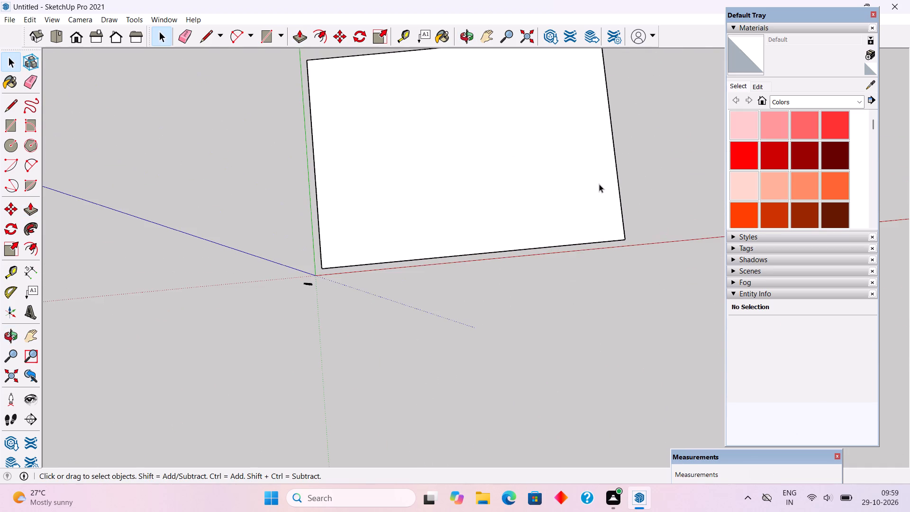
pyautogui.scroll(-2, 567, 203)
pyautogui.scroll(2, 592, 64)
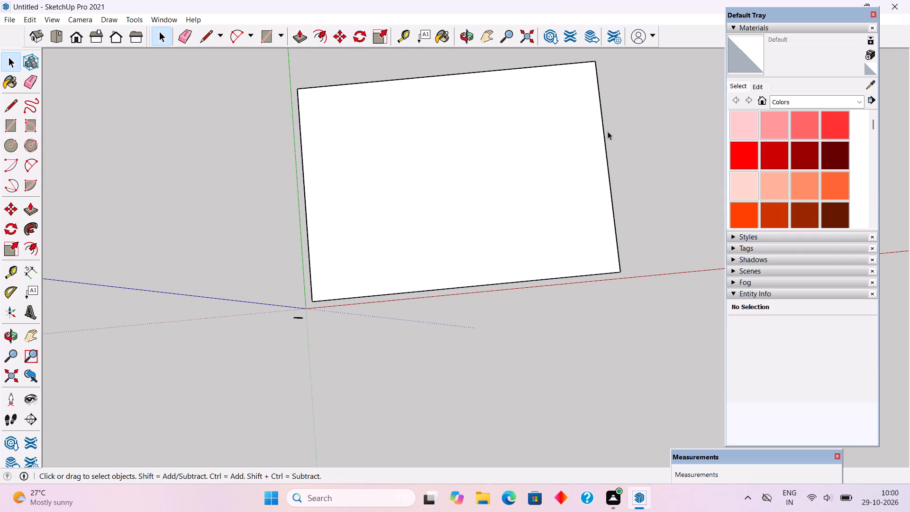
pyautogui.scroll(-4, 637, 224)
pyautogui.moveTo(609, 291); pyautogui.dragTo(569, 113, button='middle')
pyautogui.scroll(4, 580, 105)
pyautogui.scroll(2, 619, 183)
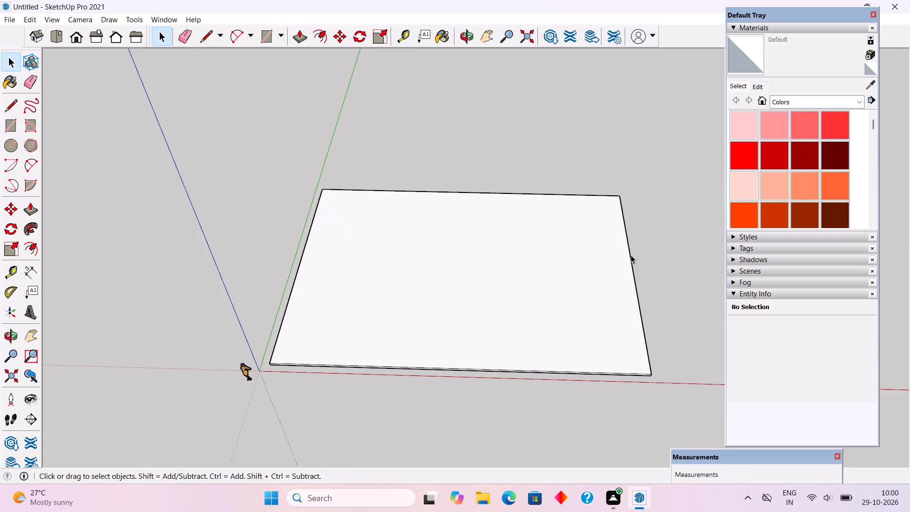
pyautogui.moveTo(631, 260); pyautogui.dragTo(619, 260, button='middle')
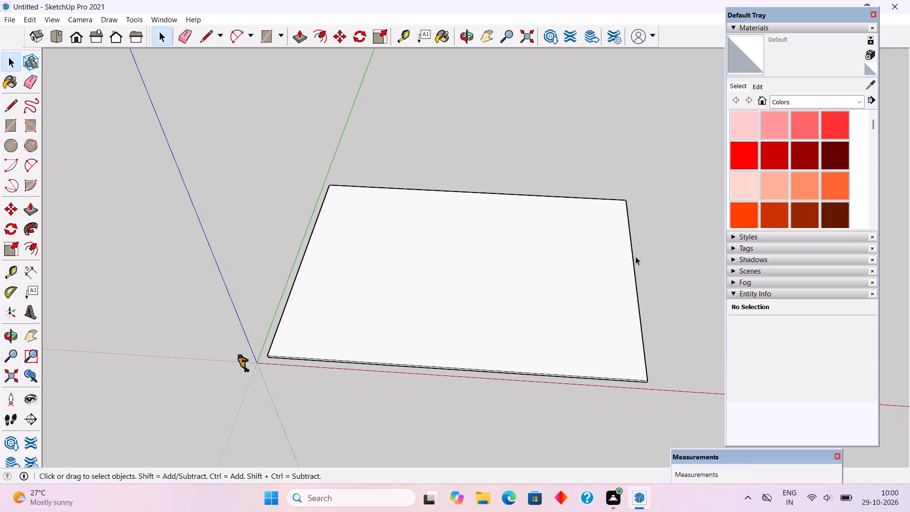
pyautogui.press('r')
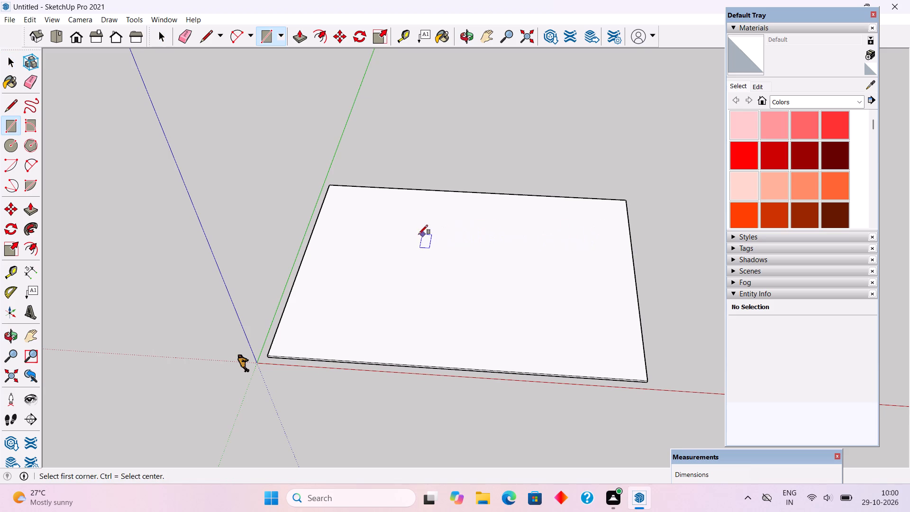
pyautogui.click(349, 204)
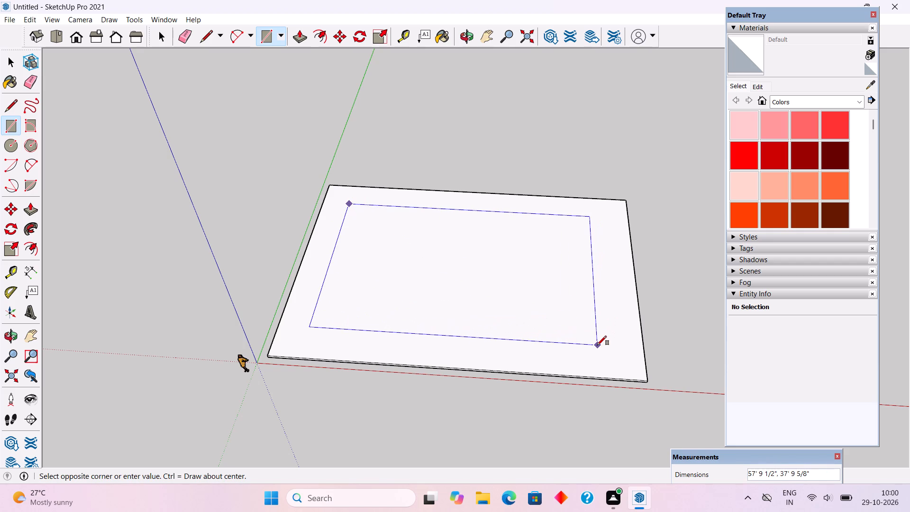
pyautogui.write("30',")
pyautogui.write("30'")
pyautogui.press('Return')
pyautogui.press('space')
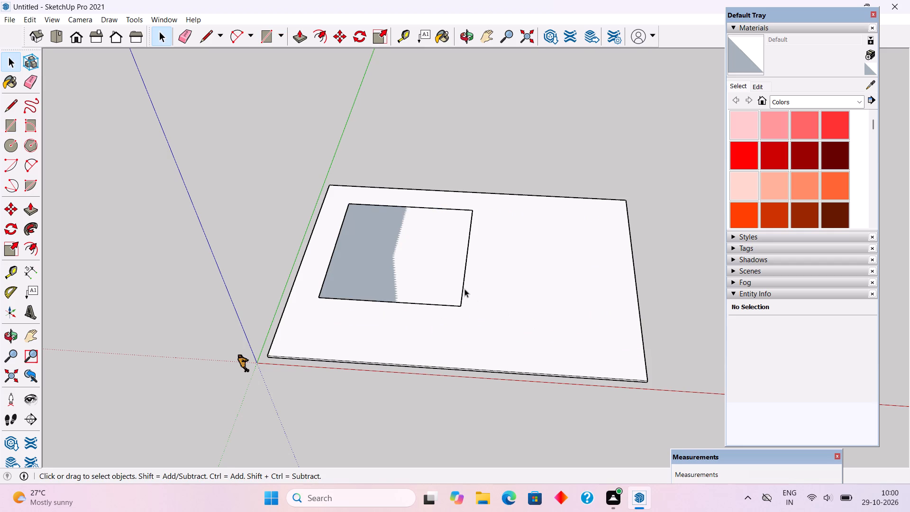
# Push/pull the 30' square upward 3' into a block.
pyautogui.press('p')
pyautogui.click(446, 275)
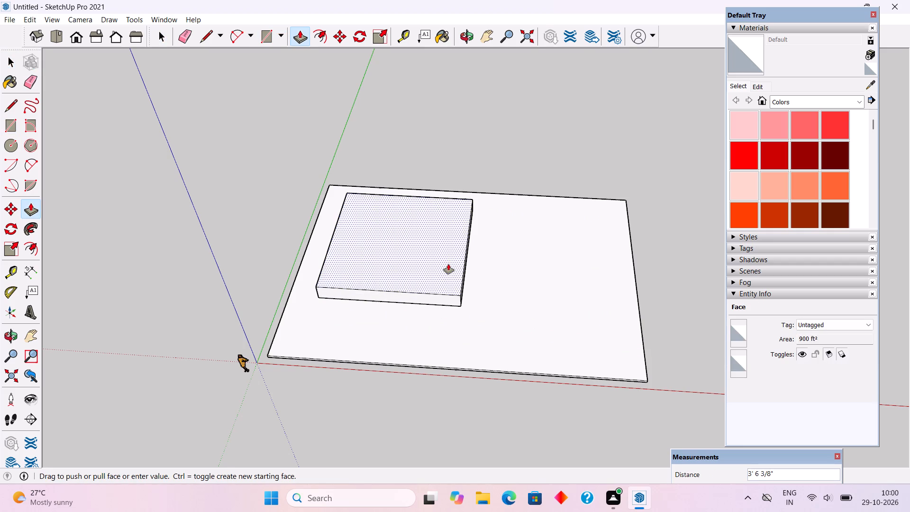
pyautogui.moveTo(448, 264); pyautogui.dragTo(463, 89, button='middle')
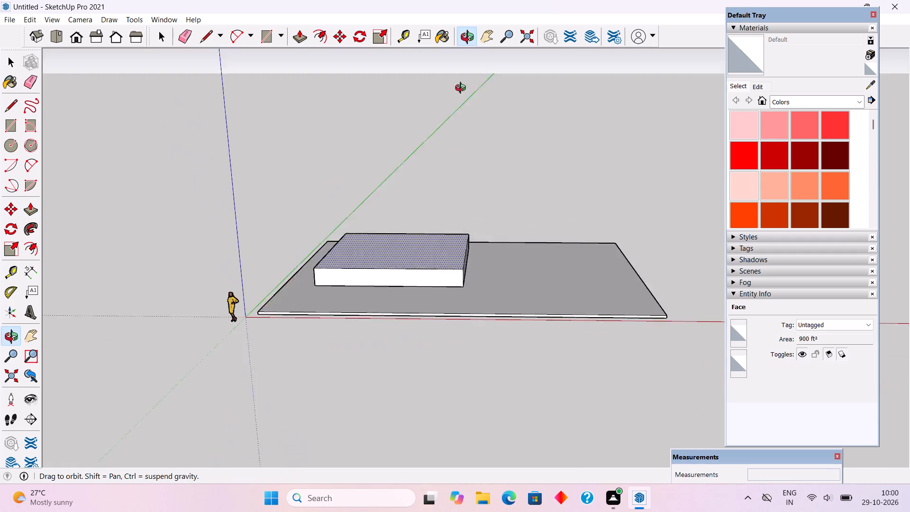
pyautogui.moveTo(463, 89); pyautogui.dragTo(462, 85, button='middle')
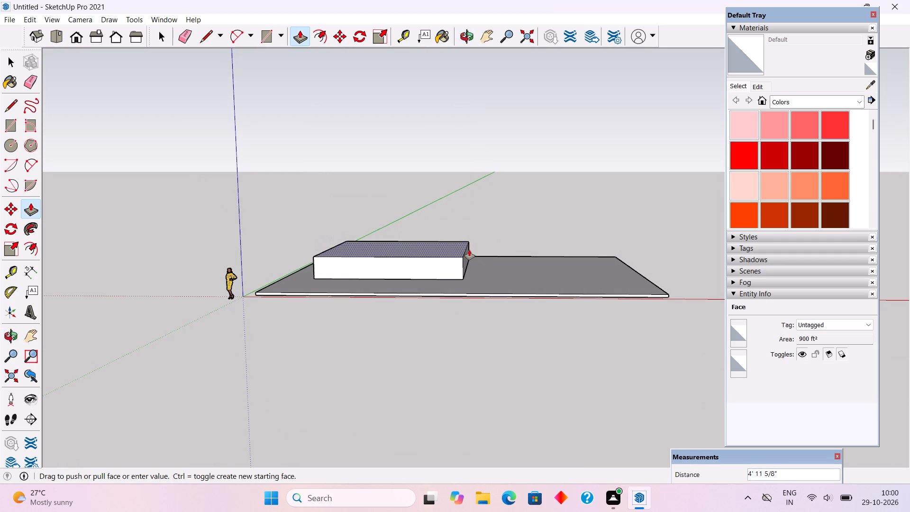
pyautogui.press('3')
pyautogui.press("'")
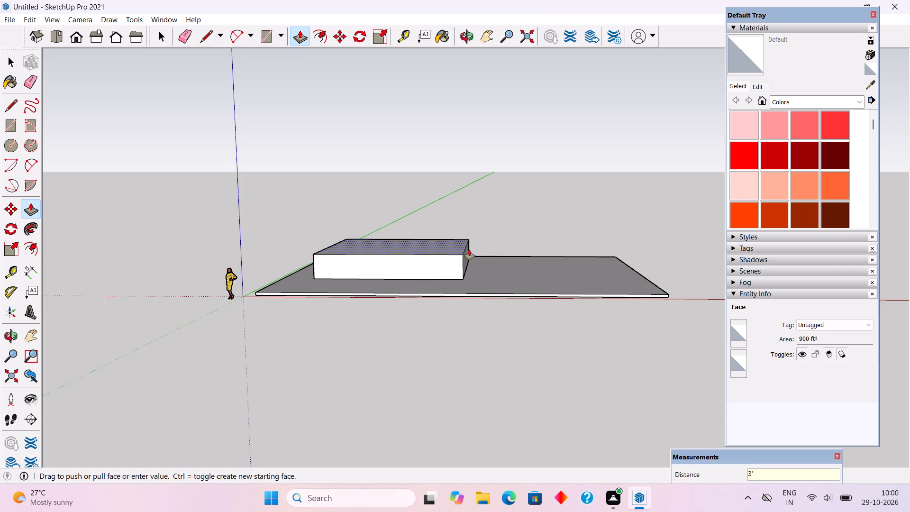
pyautogui.press('Return')
pyautogui.press('space')
# Select all of the raised block's connected geometry, make it a group, and deselect it.
pyautogui.moveTo(457, 299); pyautogui.dragTo(570, 501, button='middle')
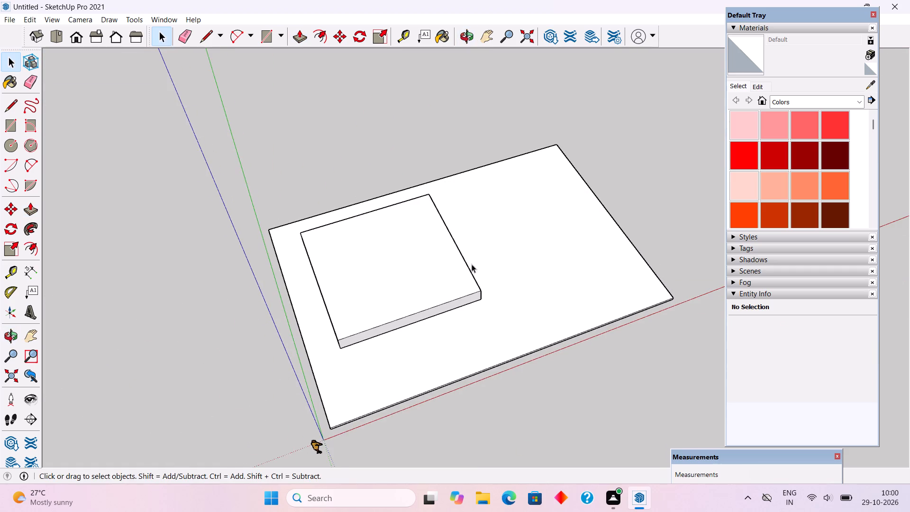
pyautogui.moveTo(472, 266); pyautogui.dragTo(371, 291, button='middle')
pyautogui.tripleClick(398, 281)
pyautogui.rightClick(398, 281)
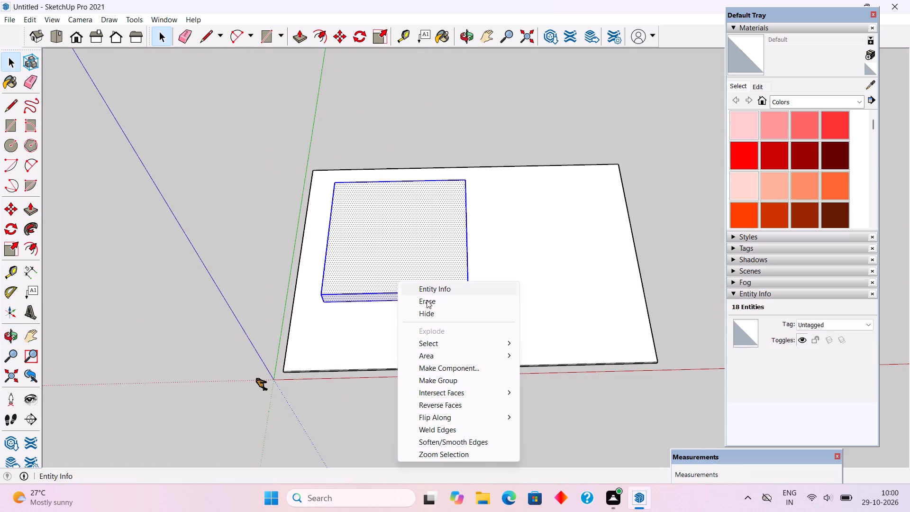
pyautogui.click(468, 378)
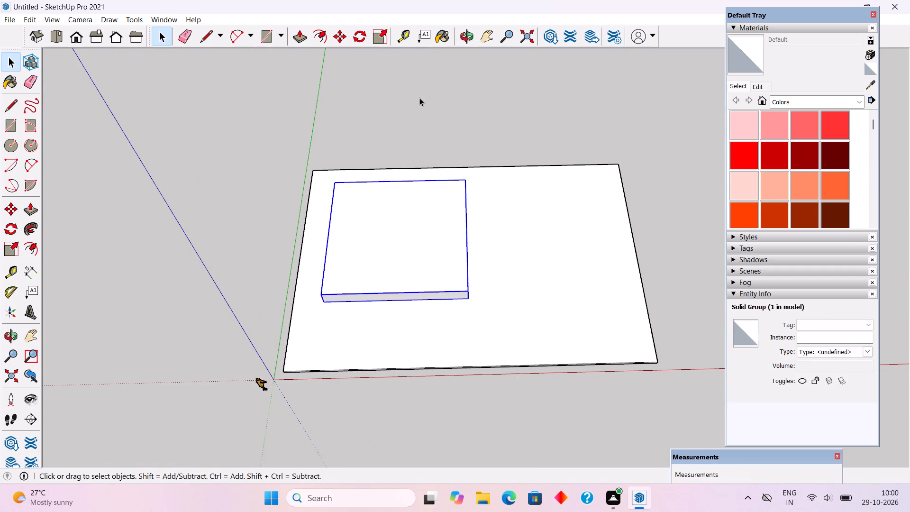
pyautogui.click(419, 98)
# Examine the grouped block on the slab from several angles and distances.
pyautogui.moveTo(485, 249); pyautogui.dragTo(479, 311, button='middle')
pyautogui.scroll(5, 380, 247)
pyautogui.moveTo(438, 361); pyautogui.dragTo(425, 315, button='middle')
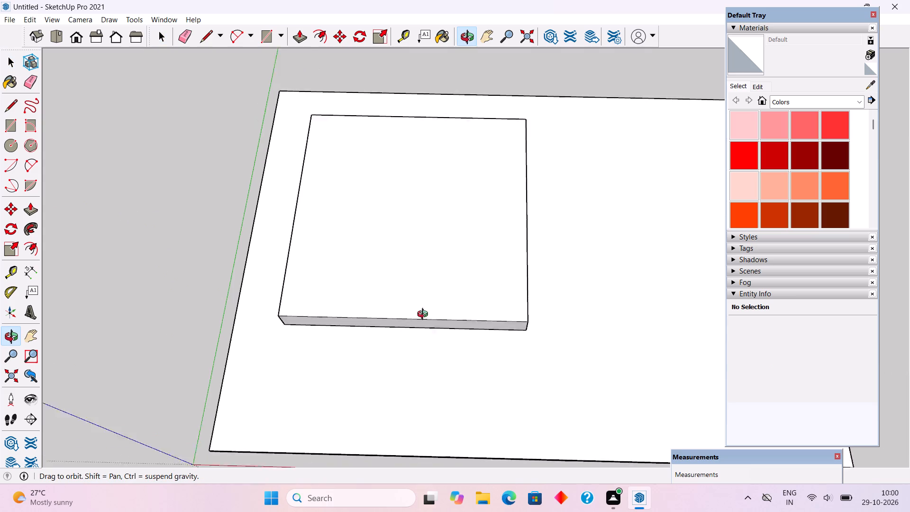
pyautogui.moveTo(425, 315); pyautogui.dragTo(451, 195, button='middle')
pyautogui.scroll(-1, 429, 220)
pyautogui.moveTo(433, 254); pyautogui.dragTo(437, 309, button='middle')
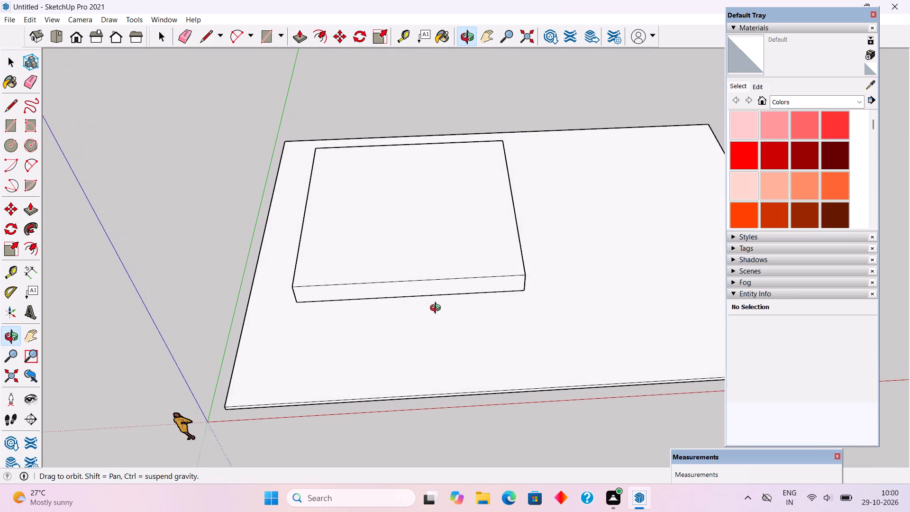
pyautogui.moveTo(437, 309); pyautogui.dragTo(437, 310, button='middle')
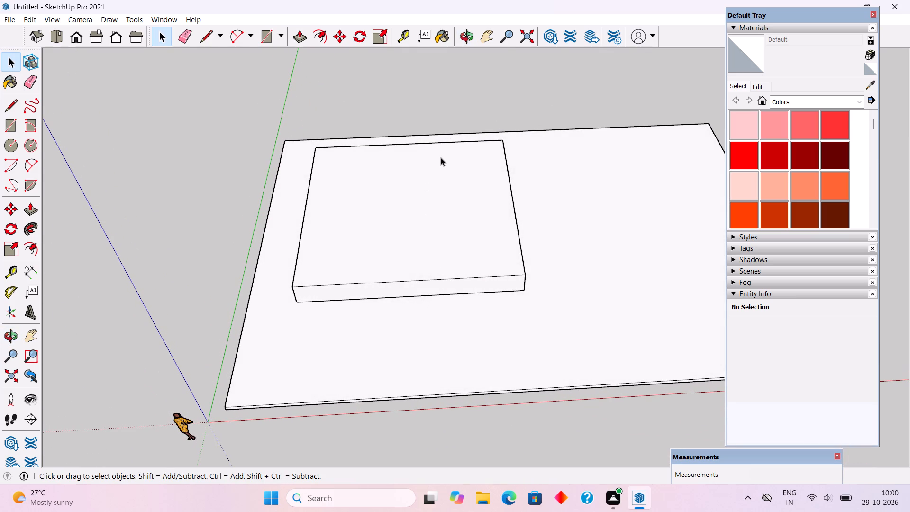
pyautogui.scroll(5, 473, 199)
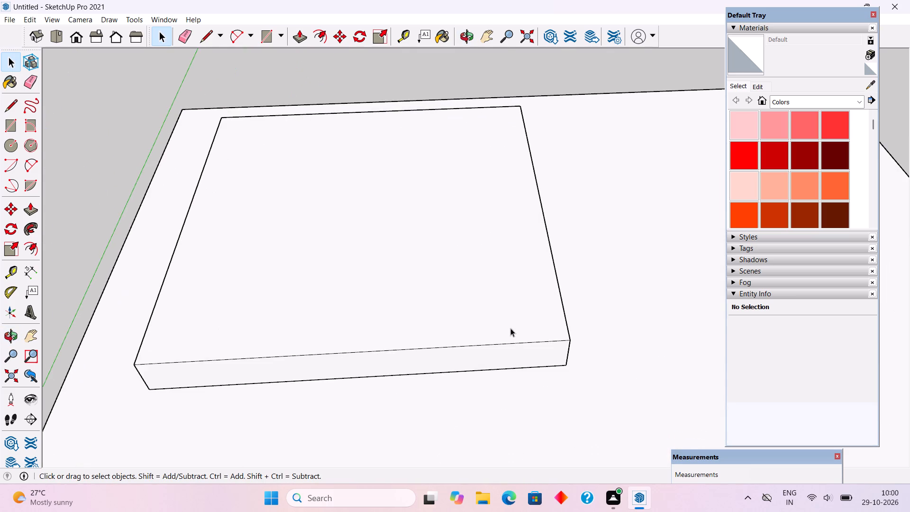
pyautogui.moveTo(509, 332); pyautogui.dragTo(506, 338, button='middle')
pyautogui.scroll(-9, 507, 336)
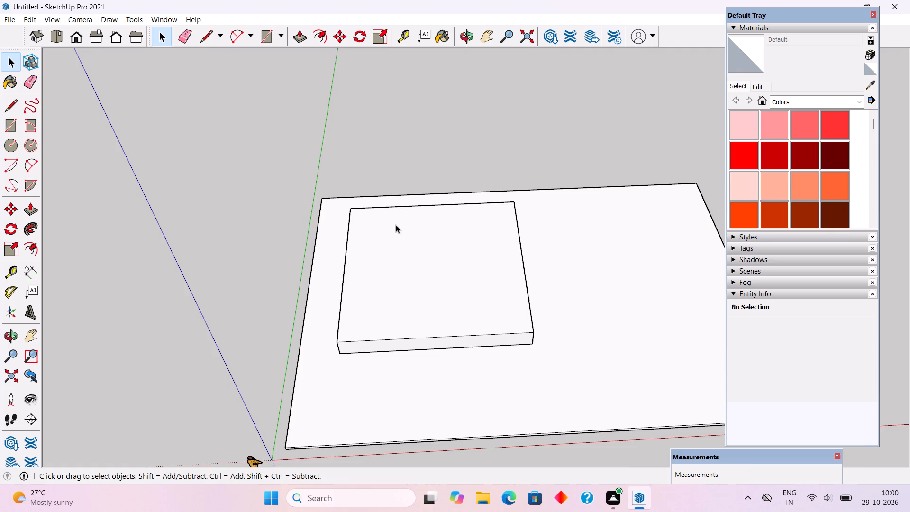
# Place a Tape Measure guide line 9" inward from the block's top edge nearest the red axis.
pyautogui.scroll(1, 390, 197)
pyautogui.moveTo(441, 251); pyautogui.dragTo(442, 355, button='middle')
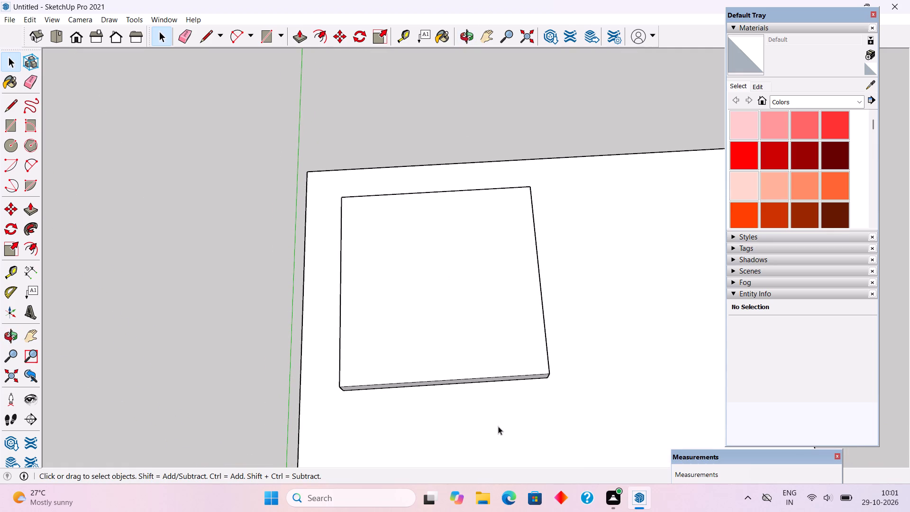
pyautogui.scroll(1, 498, 426)
pyautogui.press('t')
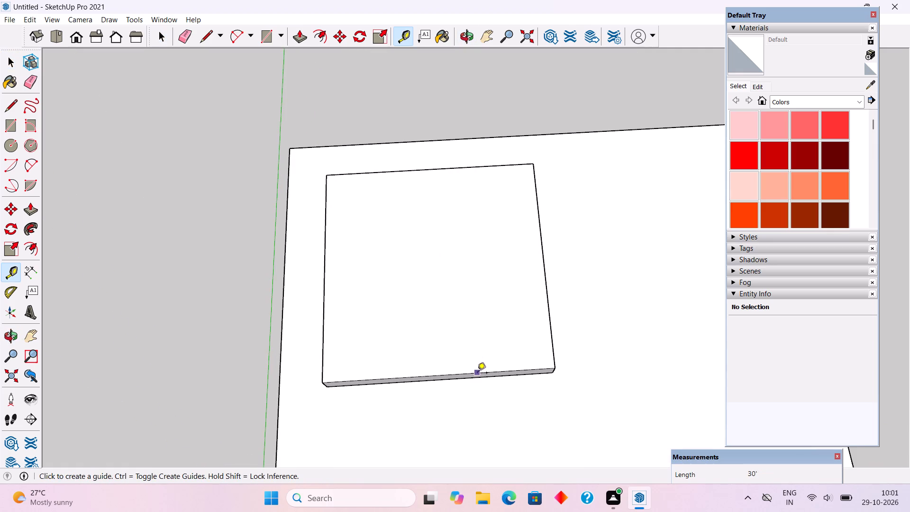
pyautogui.click(477, 374)
pyautogui.press('9')
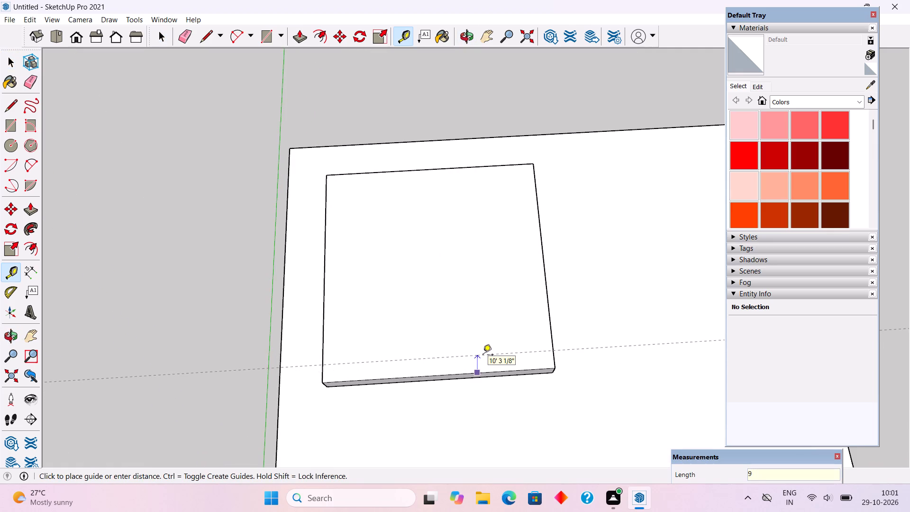
pyautogui.hotkey('shift', '"')
pyautogui.press('Return')
pyautogui.scroll(2, 478, 393)
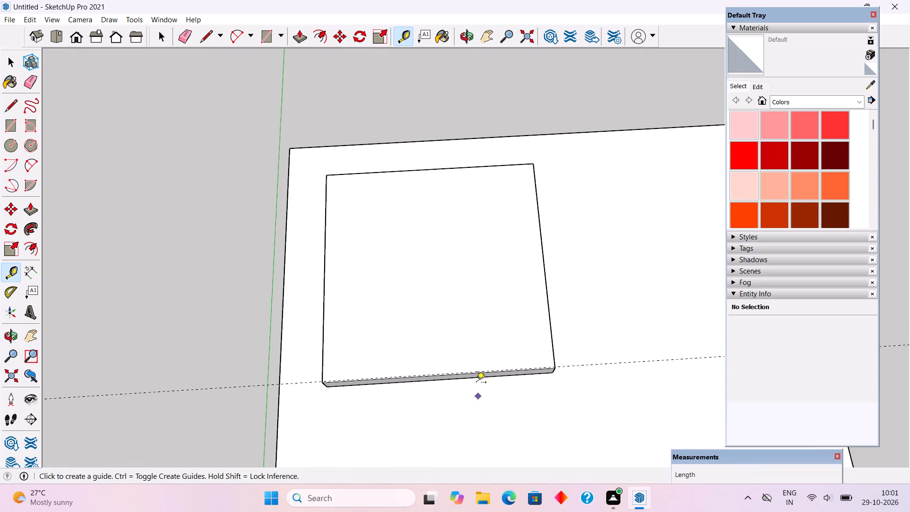
pyautogui.scroll(6, 476, 383)
pyautogui.scroll(1, 521, 392)
pyautogui.moveTo(599, 375); pyautogui.dragTo(561, 193, button='middle')
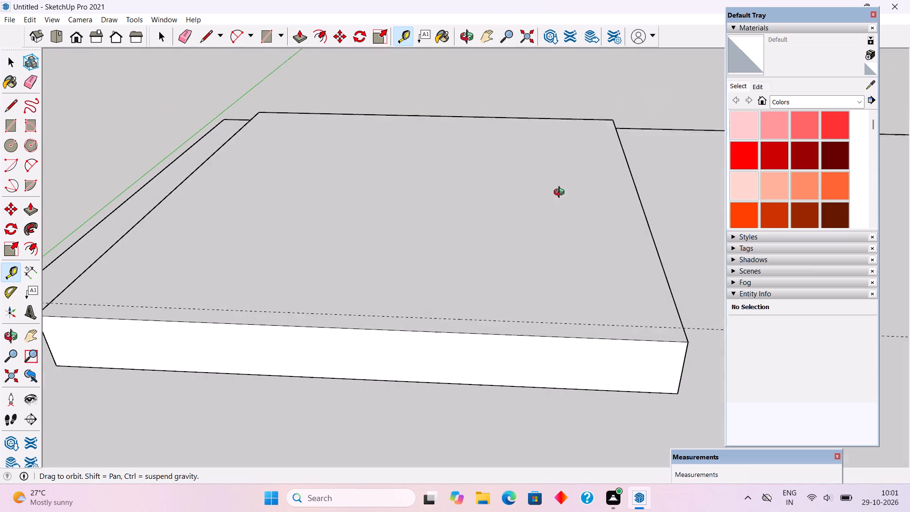
# Undo the last guide line and place a new one 9" inward from the same top edge of the block.
pyautogui.moveTo(561, 193); pyautogui.dragTo(561, 193, button='middle')
pyautogui.hotkey('ctrl', 'z')
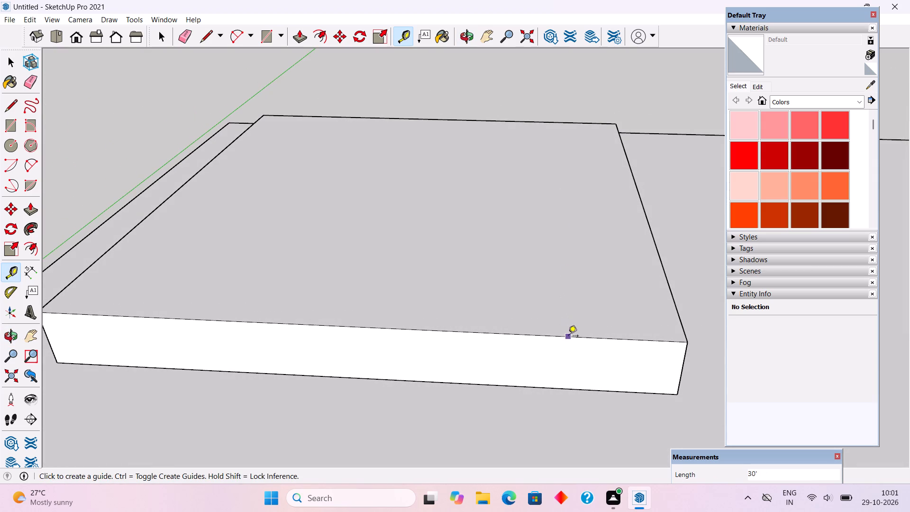
pyautogui.click(568, 337)
pyautogui.moveTo(569, 302); pyautogui.dragTo(468, 457, button='middle')
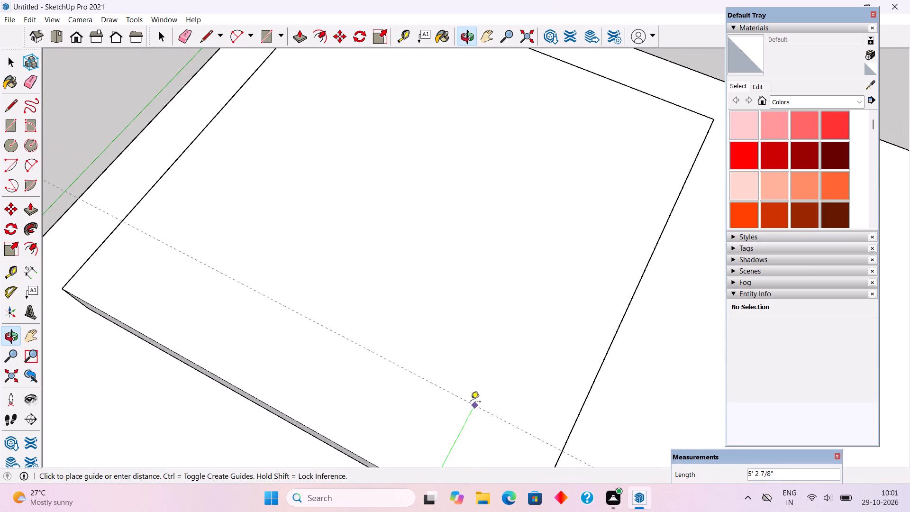
pyautogui.scroll(-7, 475, 398)
pyautogui.write('9"')
pyautogui.press('Return')
pyautogui.press('space')
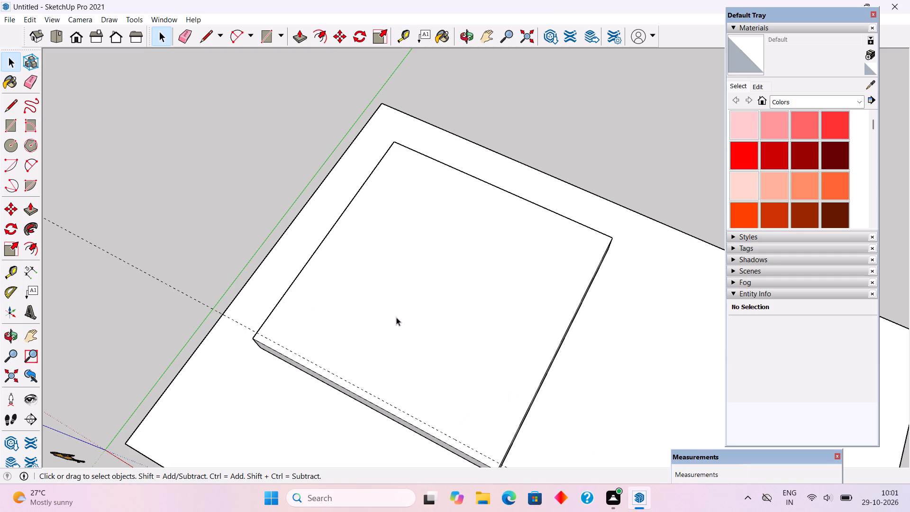
pyautogui.scroll(-2, 409, 314)
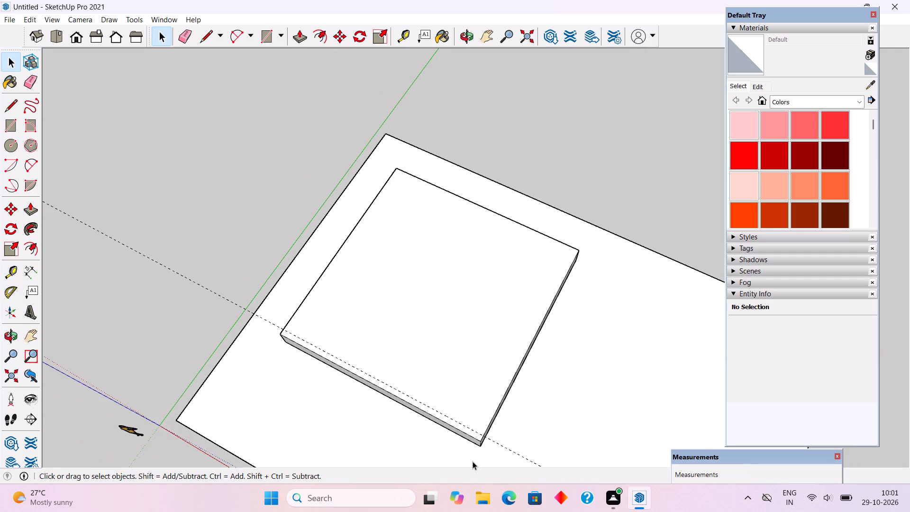
# Place a second Tape Measure guide line 9" inward from the block's adjacent top edge, parallel to the green axis.
pyautogui.scroll(5, 478, 457)
pyautogui.press('t')
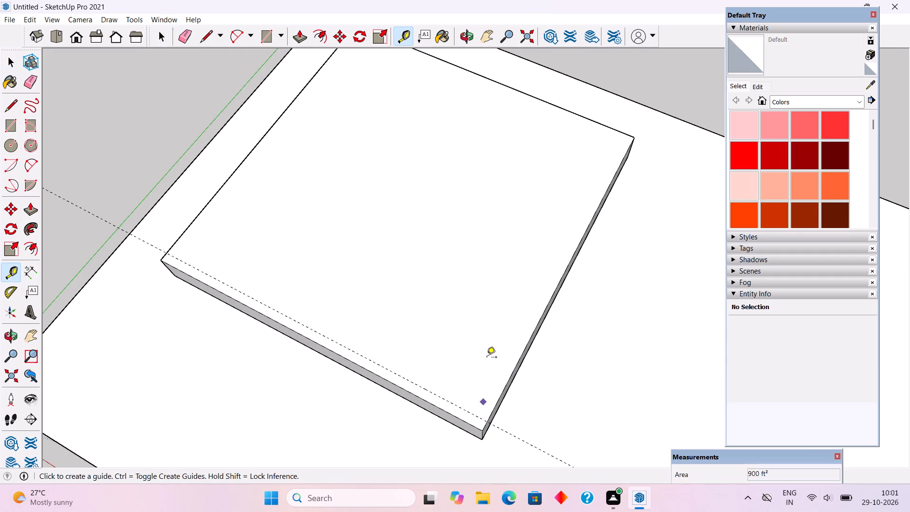
pyautogui.click(512, 373)
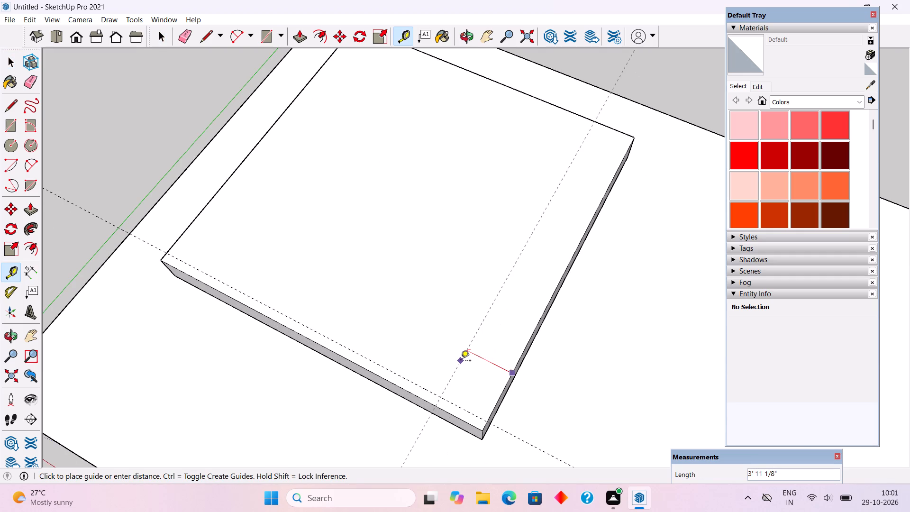
pyautogui.press('9')
pyautogui.hotkey('shift', '"')
pyautogui.press('Return')
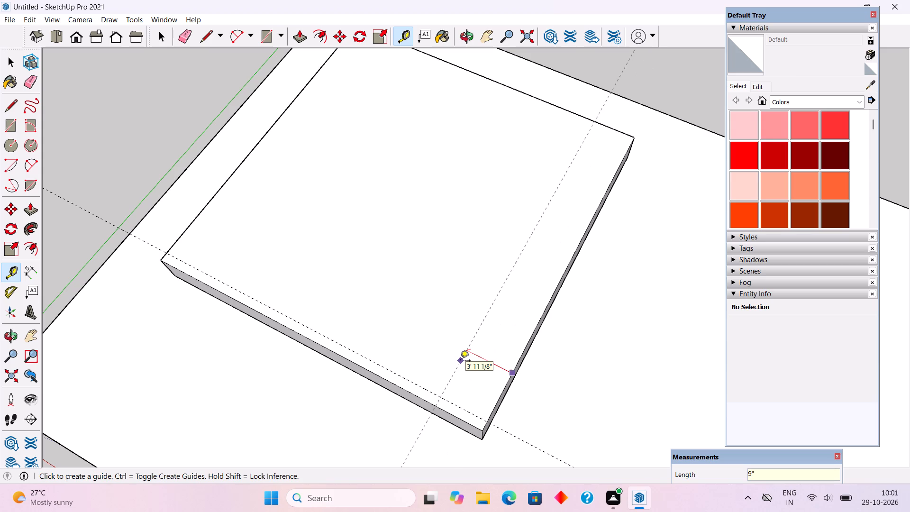
pyautogui.press('space')
# Draw a 9" by 30' rectangle on the block's top between the second guide line and the adjacent edge.
pyautogui.press('r')
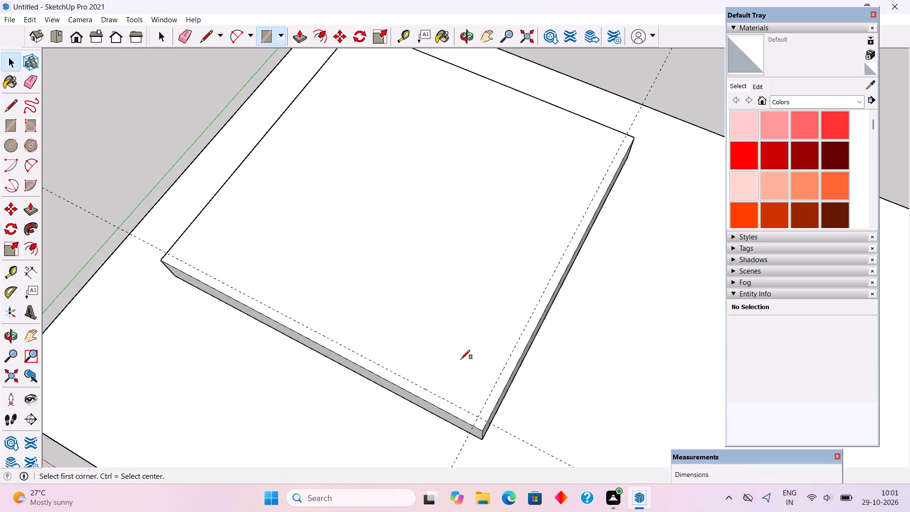
pyautogui.click(626, 136)
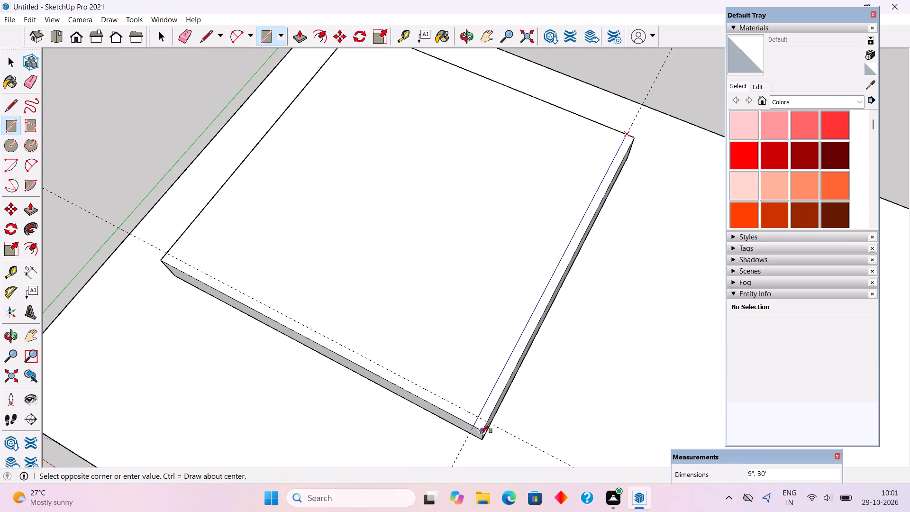
pyautogui.click(481, 433)
# Push/pull the 9" by 30' strip upward 10' into a wall.
pyautogui.press('p')
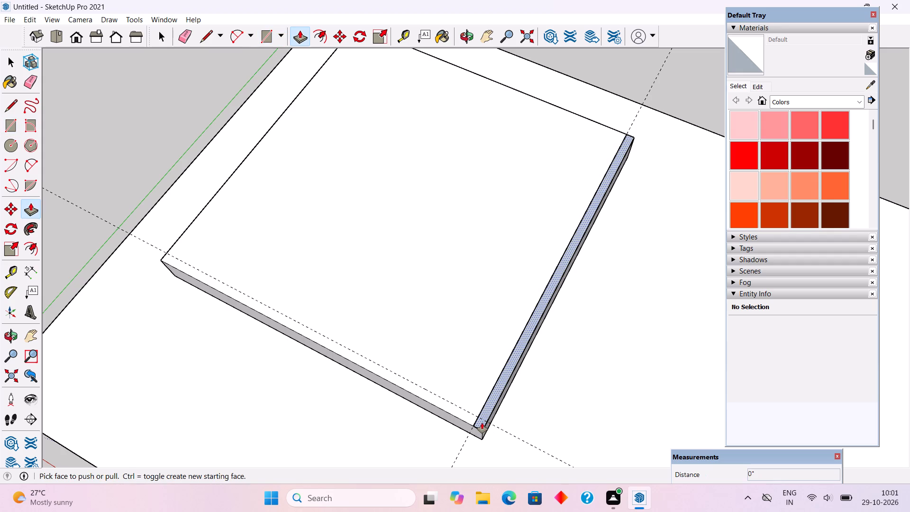
pyautogui.click(482, 423)
pyautogui.write("10'")
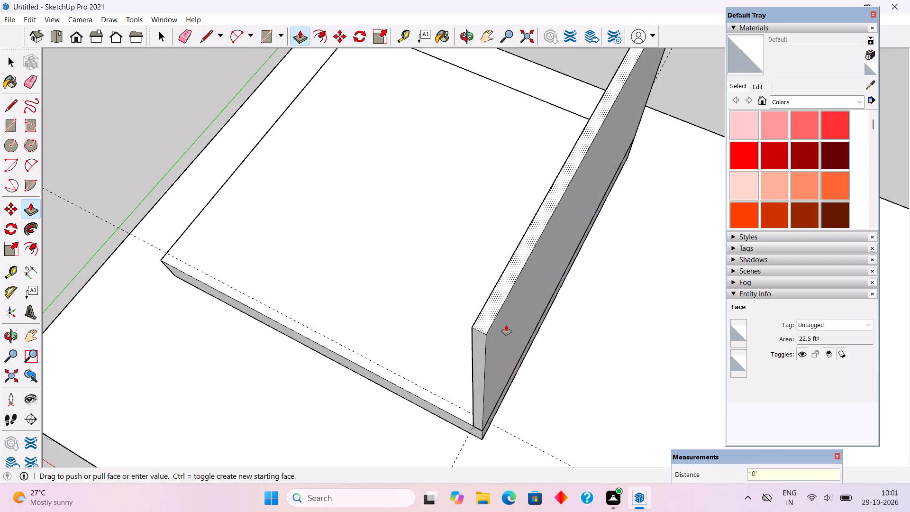
pyautogui.press('Return')
pyautogui.press('space')
# Select all of the raised wall's connected geometry in order to group it.
pyautogui.moveTo(544, 375); pyautogui.dragTo(502, 73, button='middle')
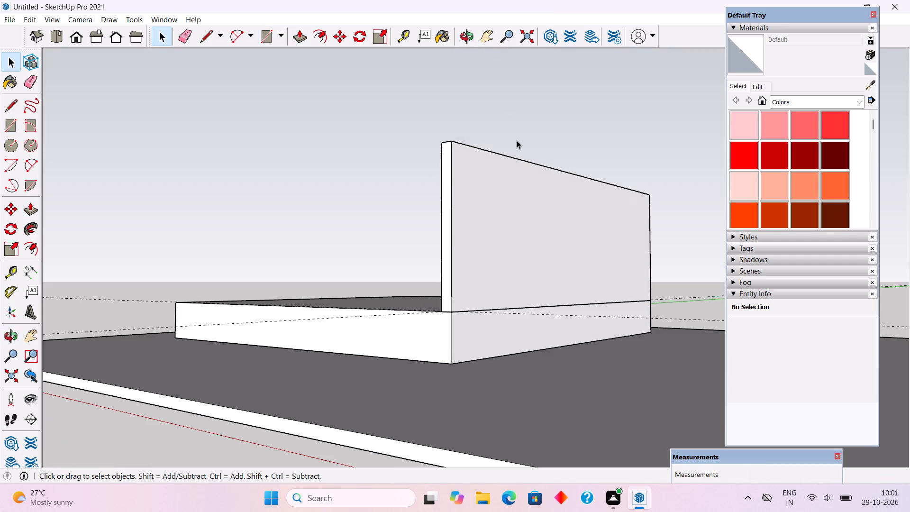
pyautogui.scroll(2, 516, 240)
pyautogui.moveTo(474, 251); pyautogui.dragTo(546, 328, button='middle')
pyautogui.tripleClick(536, 319)
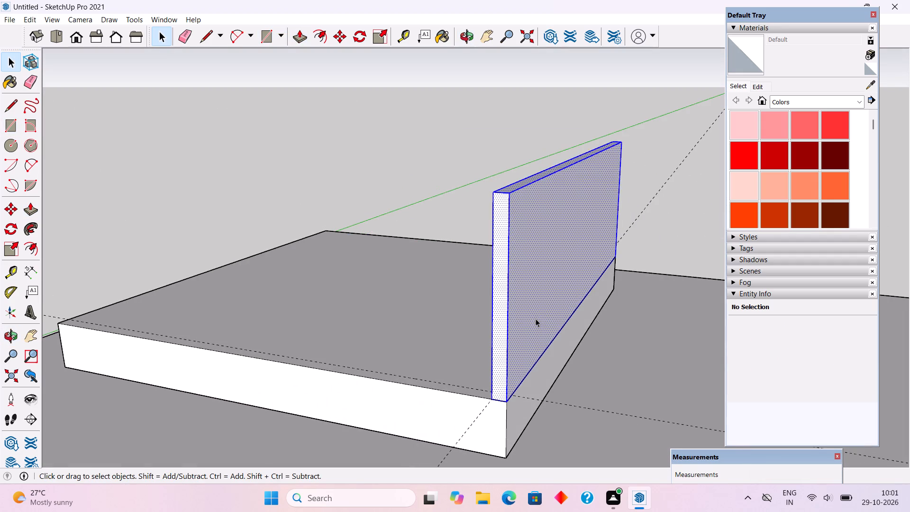
pyautogui.rightClick(536, 319)
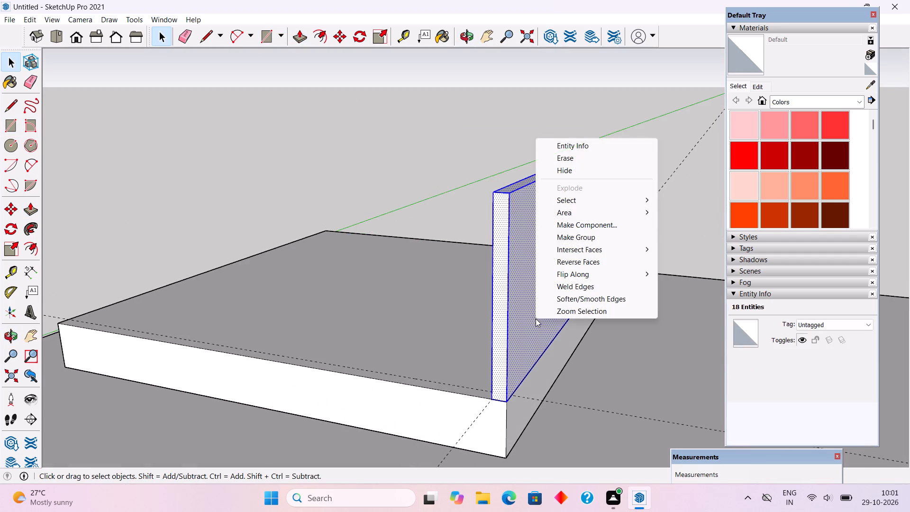
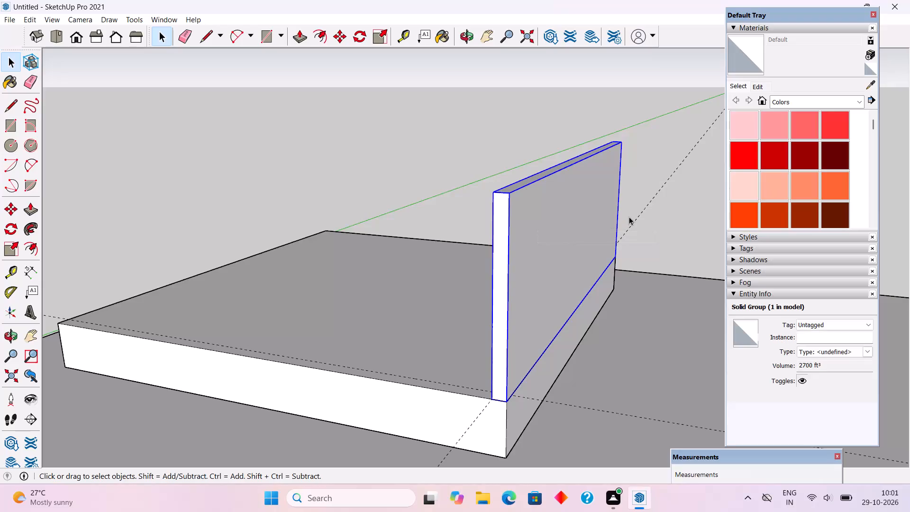
# Draw a 29' 3" by 9" rectangle on the block's top between the guide line and adjacent edge, ending at the first wall.
pyautogui.click(629, 217)
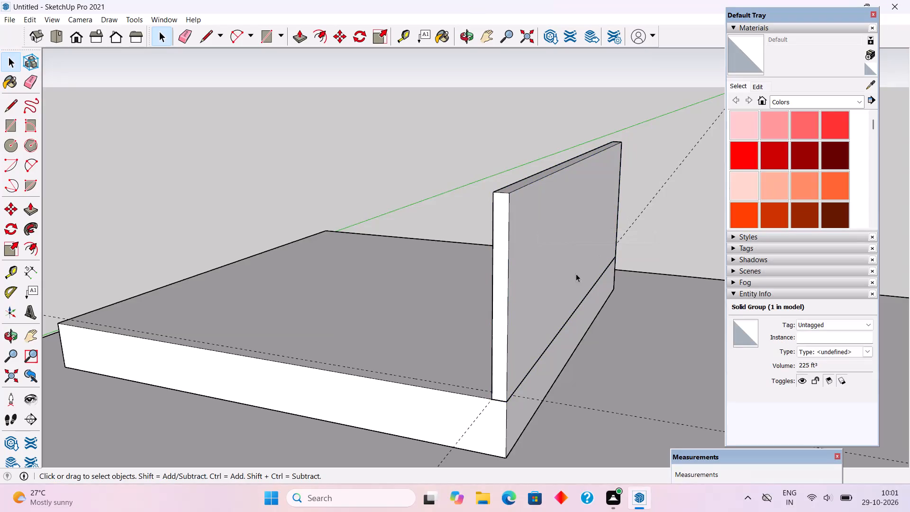
pyautogui.moveTo(338, 357); pyautogui.dragTo(475, 366, button='middle')
pyautogui.scroll(-4, 460, 330)
pyautogui.scroll(-3, 442, 293)
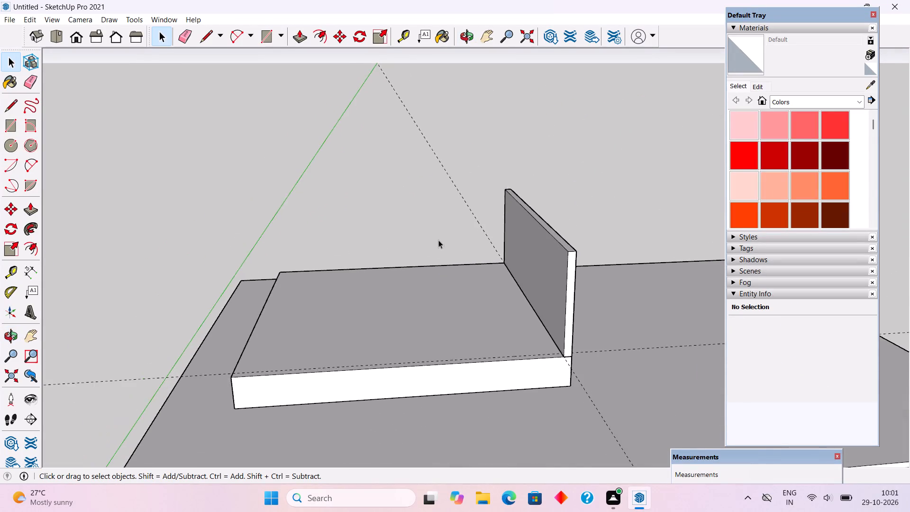
pyautogui.scroll(-2, 438, 240)
pyautogui.moveTo(443, 272); pyautogui.dragTo(455, 422, button='middle')
pyautogui.scroll(5, 499, 366)
pyautogui.scroll(1, 384, 368)
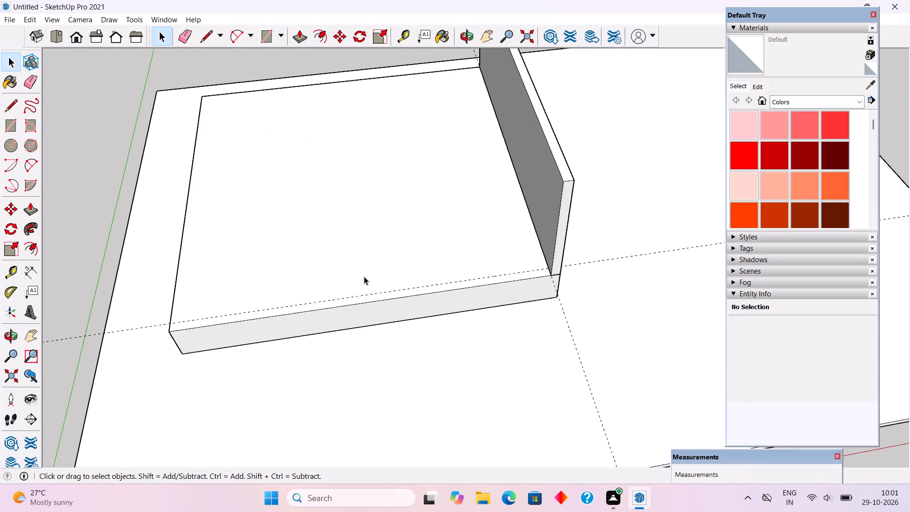
pyautogui.scroll(2, 364, 276)
pyautogui.press('r')
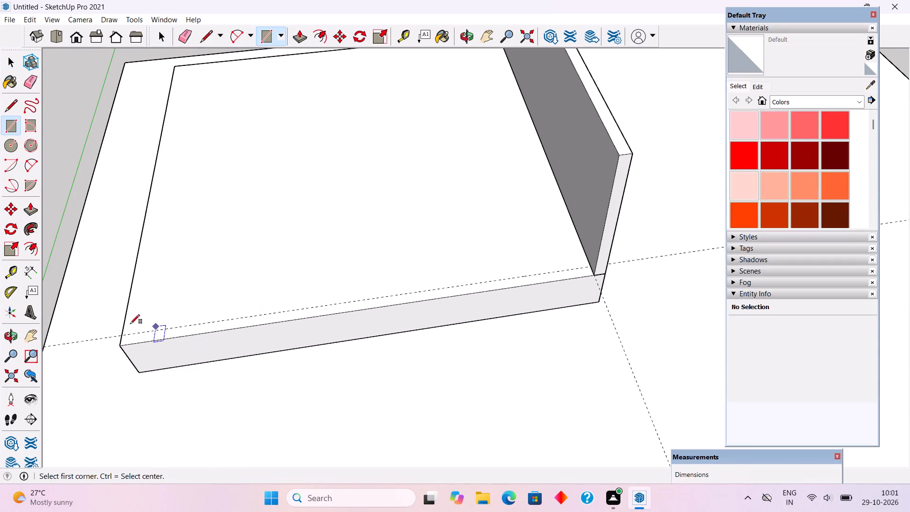
pyautogui.moveTo(121, 335); pyautogui.dragTo(129, 334)
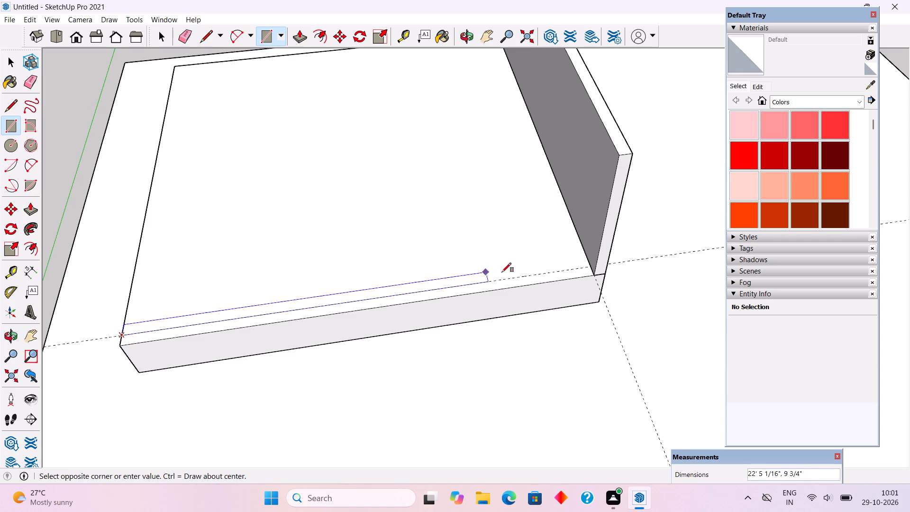
pyautogui.click(593, 275)
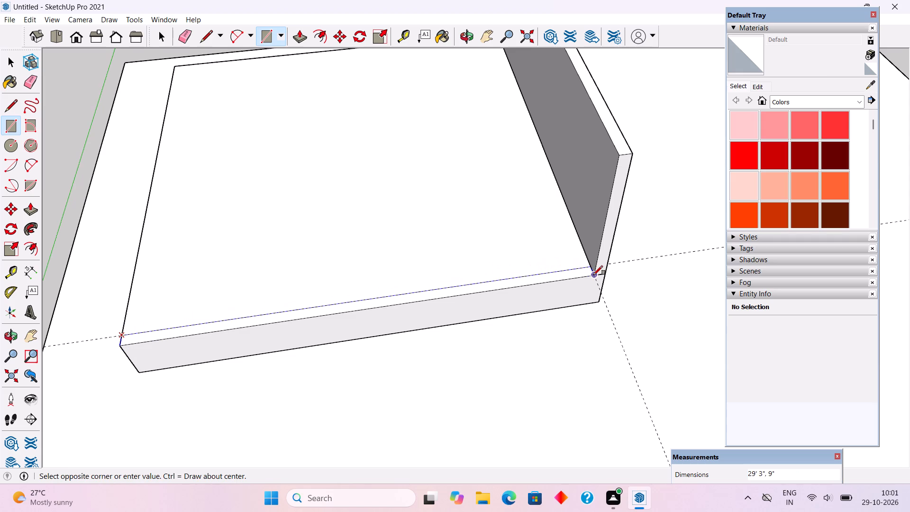
# Push/pull the 29' 3" by 9" strip upward 10', level with the first wall's top.
pyautogui.press('p')
pyautogui.click(581, 275)
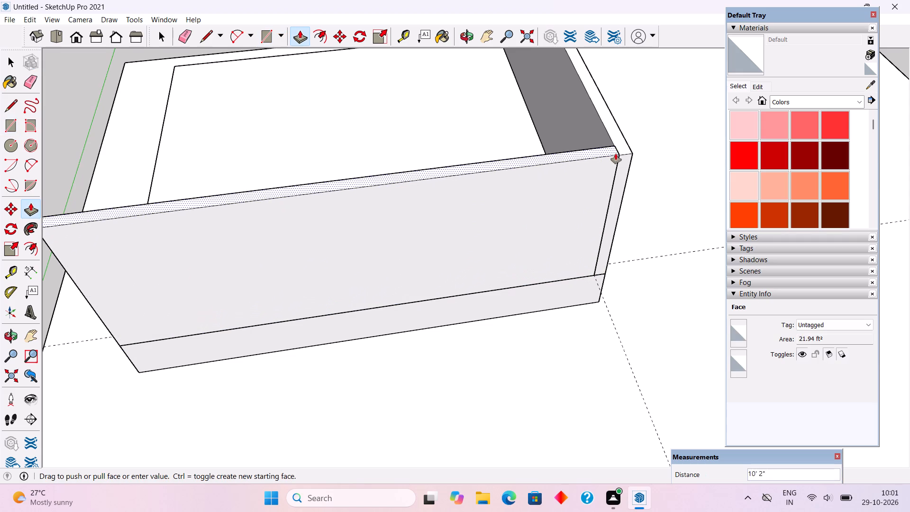
pyautogui.click(629, 151)
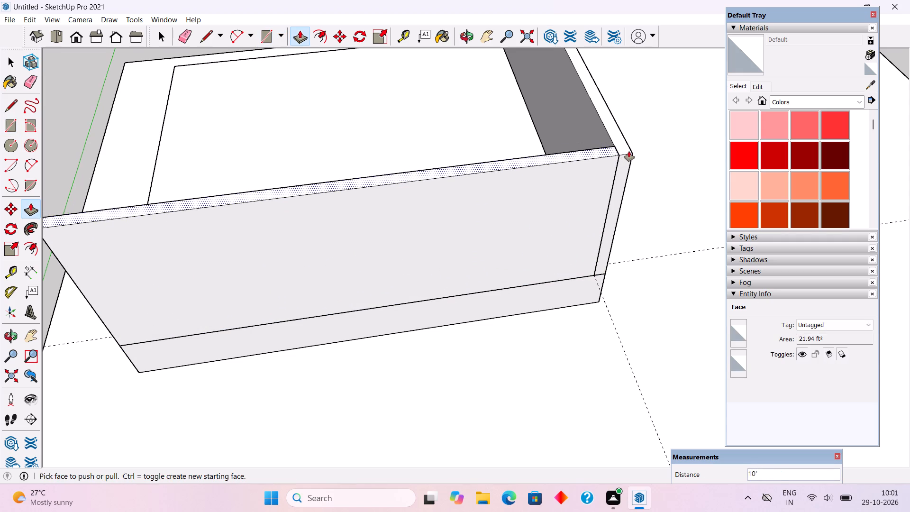
# Make a group from all of the second wall's connected geometry and clear the selection.
pyautogui.press('space')
pyautogui.tripleClick(539, 188)
pyautogui.rightClick(539, 188)
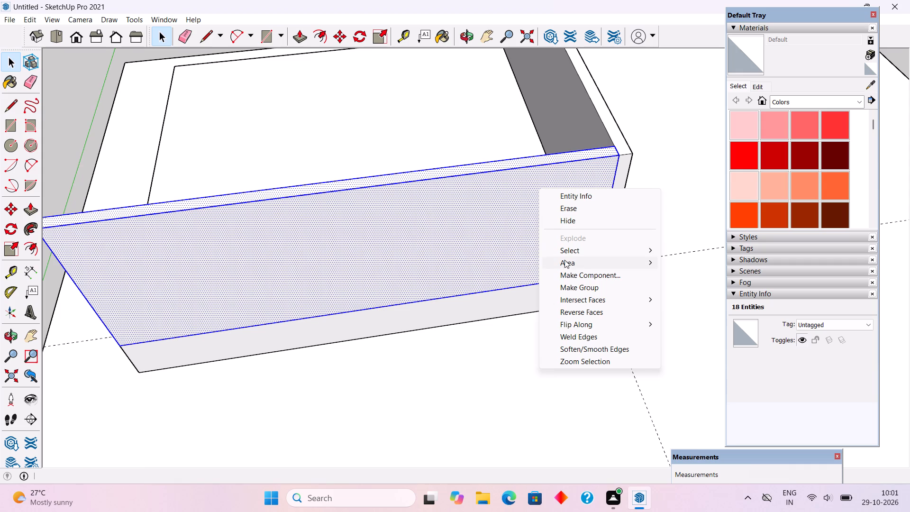
pyautogui.click(575, 286)
pyautogui.scroll(-10, 587, 286)
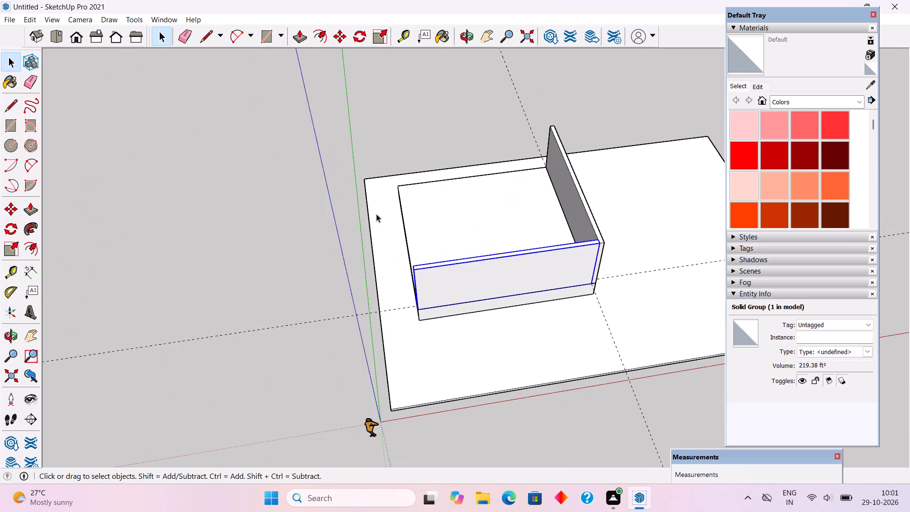
pyautogui.click(279, 136)
# Examine the two walls from outside, focusing on the outer face of the 30' wall.
pyautogui.moveTo(519, 283); pyautogui.dragTo(314, 200, button='middle')
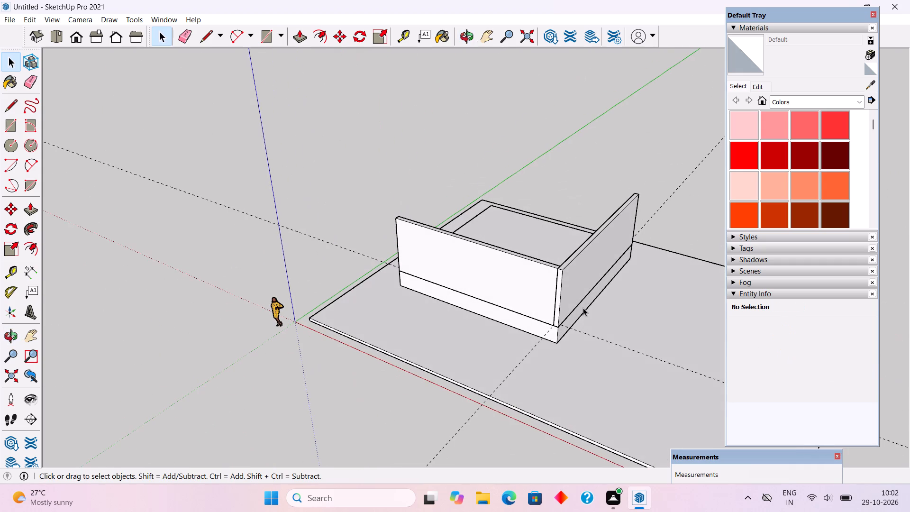
pyautogui.moveTo(631, 279); pyautogui.dragTo(528, 196, button='middle')
pyautogui.moveTo(612, 283); pyautogui.dragTo(611, 262, button='middle')
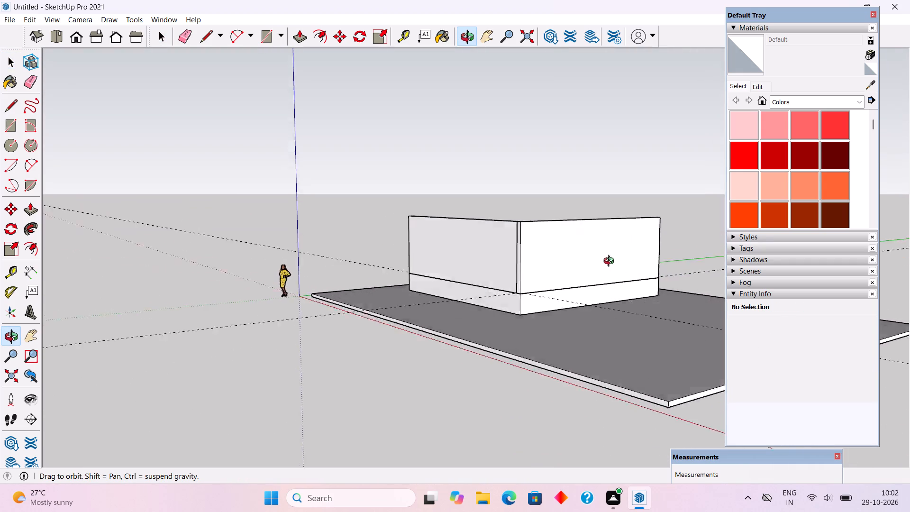
pyautogui.moveTo(611, 262); pyautogui.dragTo(610, 265, button='middle')
pyautogui.scroll(6, 674, 234)
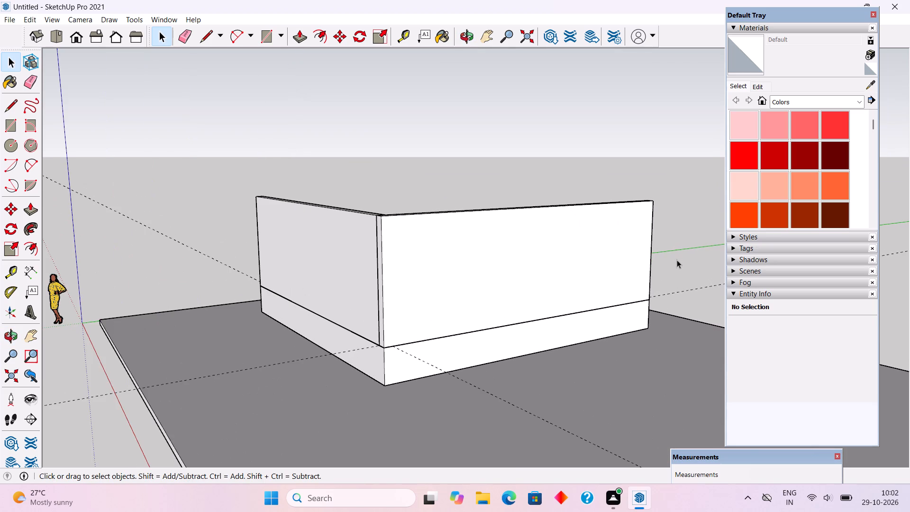
pyautogui.scroll(1, 677, 260)
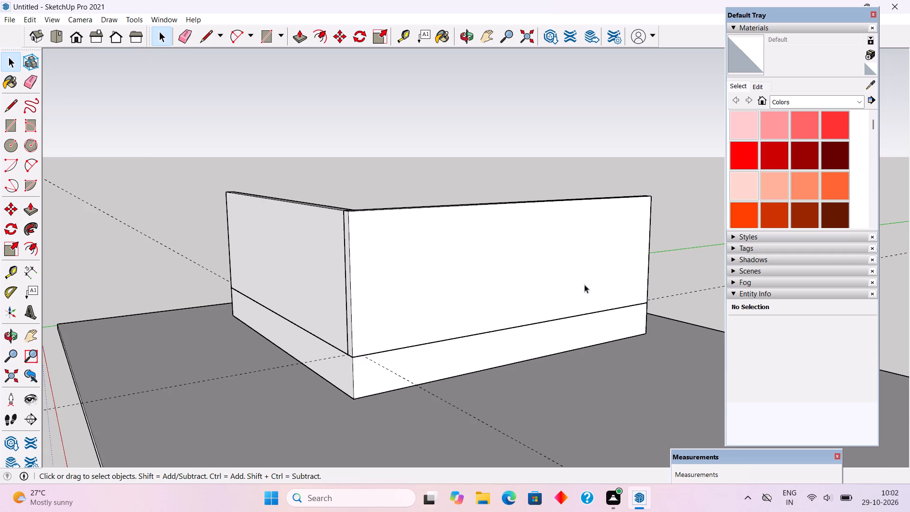
pyautogui.scroll(-3, 517, 271)
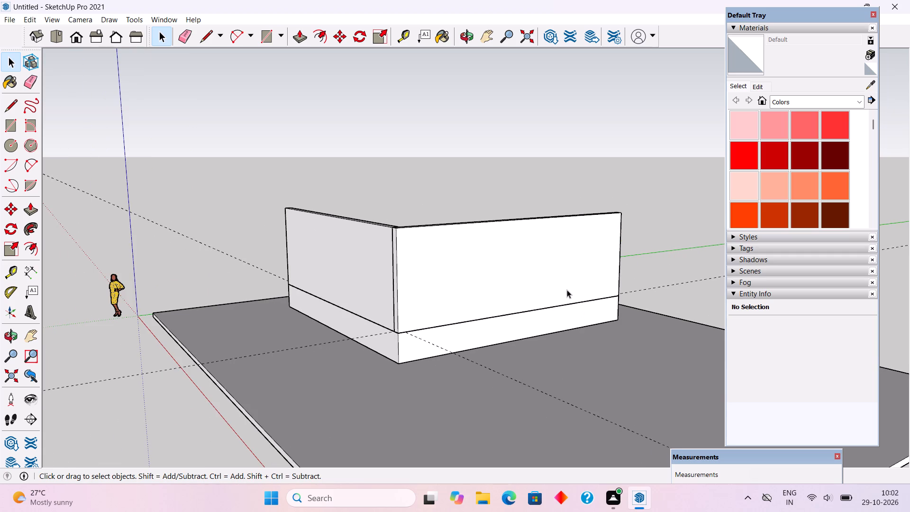
pyautogui.scroll(5, 568, 296)
pyautogui.moveTo(674, 222); pyautogui.dragTo(588, 214, button='middle')
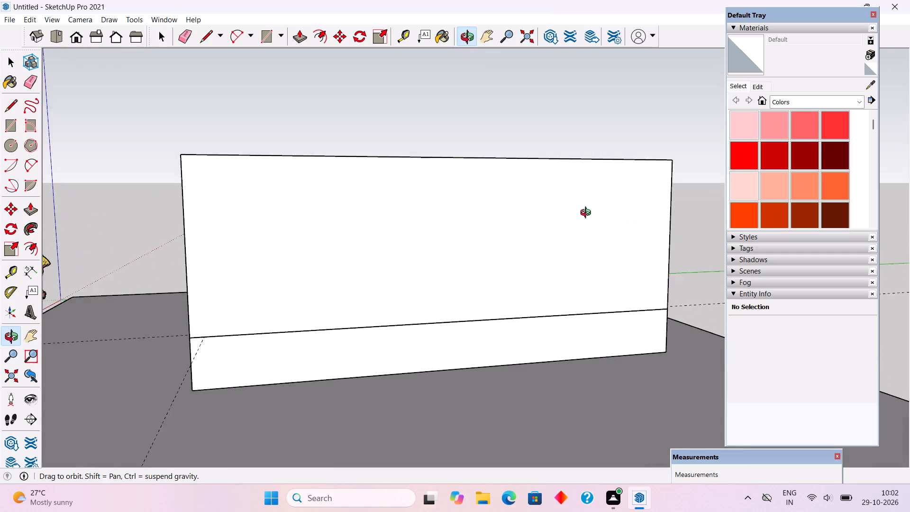
pyautogui.moveTo(588, 214); pyautogui.dragTo(641, 269, button='middle')
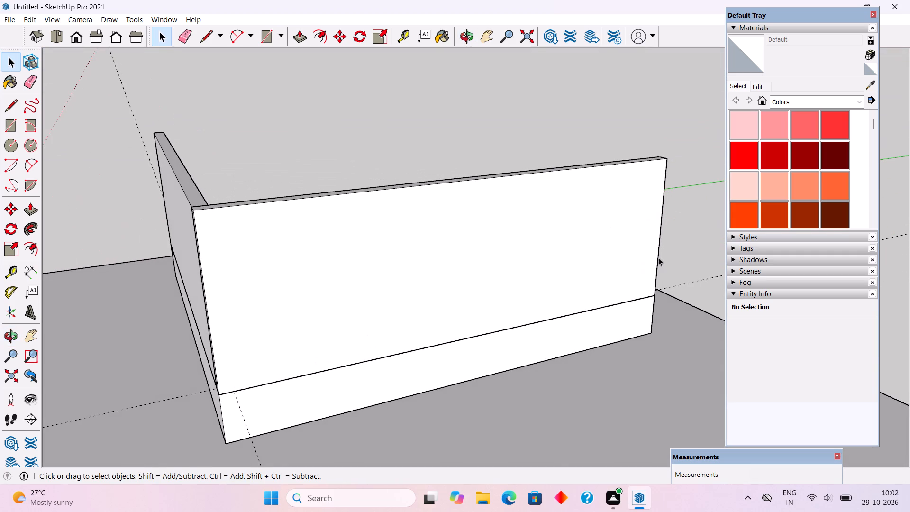
pyautogui.scroll(1, 667, 244)
pyautogui.moveTo(663, 229); pyautogui.dragTo(655, 184, button='middle')
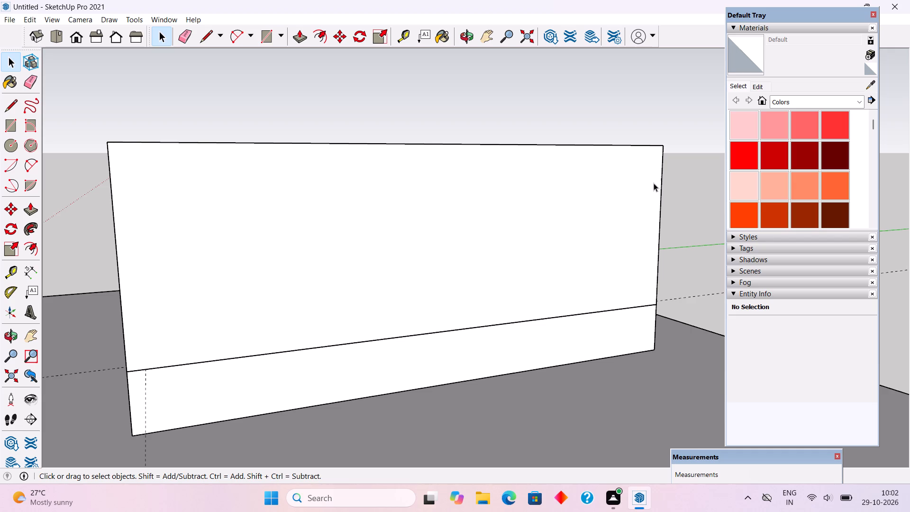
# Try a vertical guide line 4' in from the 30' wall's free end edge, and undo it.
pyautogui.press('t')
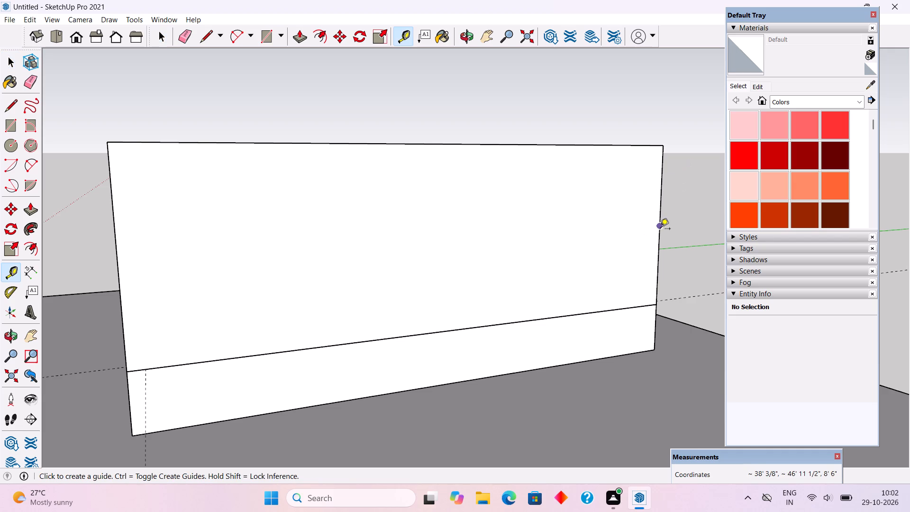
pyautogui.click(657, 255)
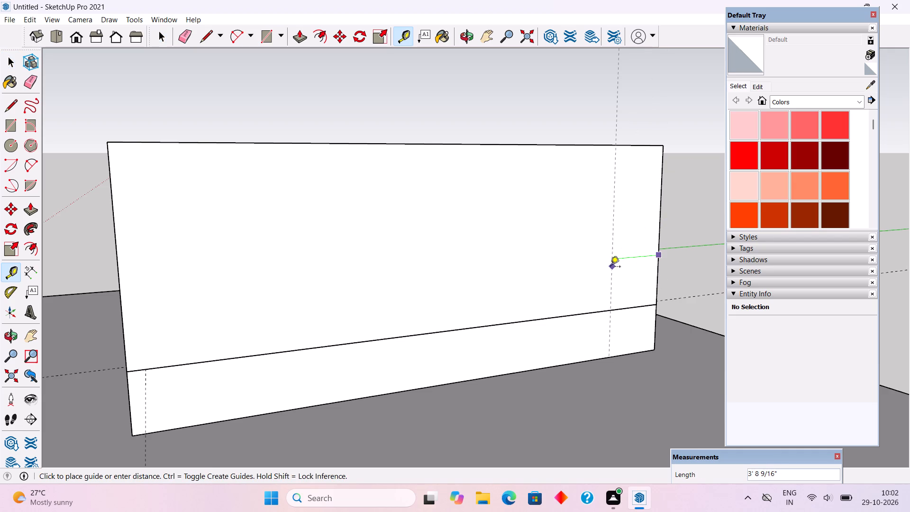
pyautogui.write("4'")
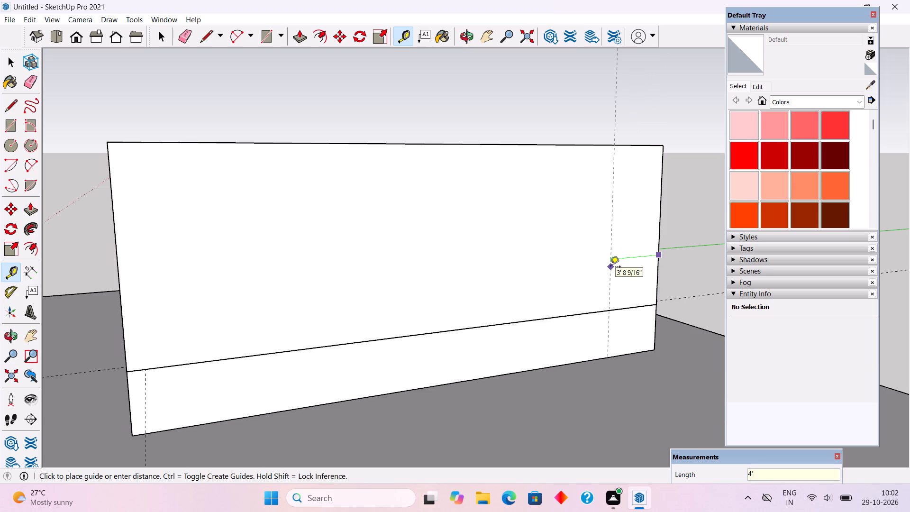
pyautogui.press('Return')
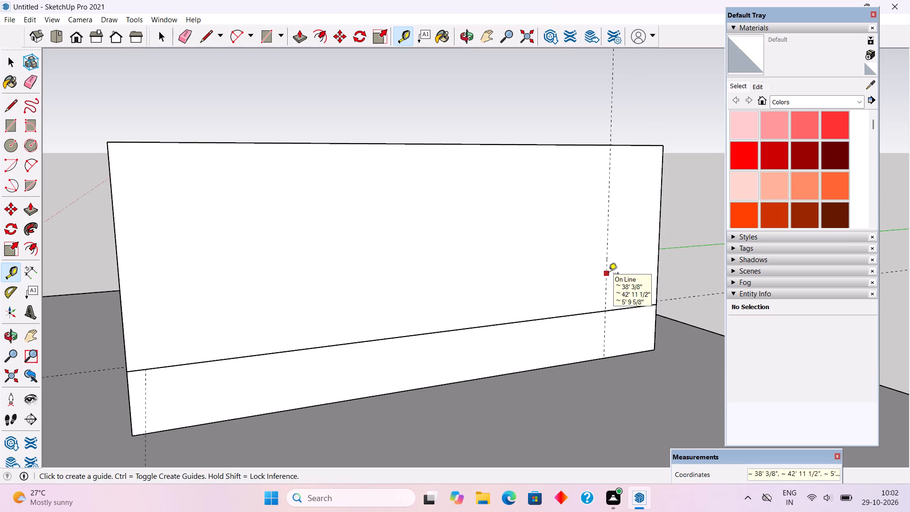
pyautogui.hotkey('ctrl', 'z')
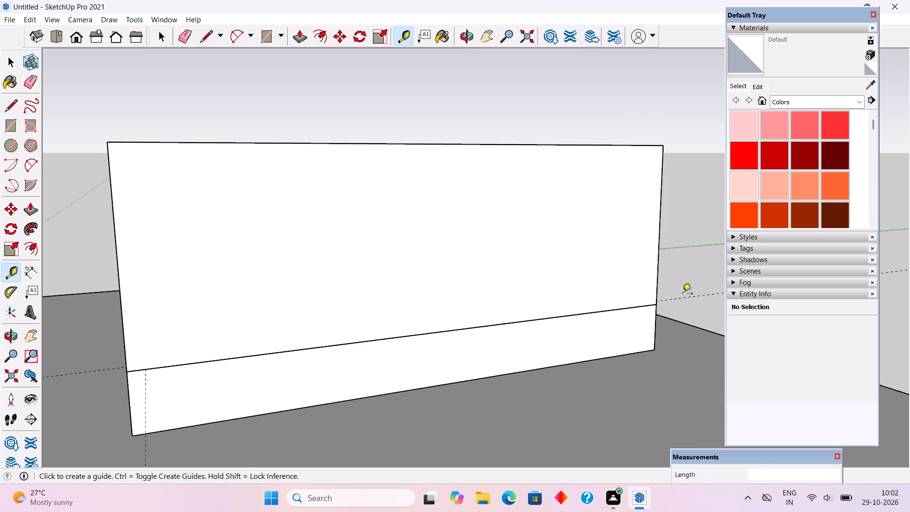
# Place a vertical guide line on the 30' wall's outer face, 5' in from its free end edge.
pyautogui.click(655, 251)
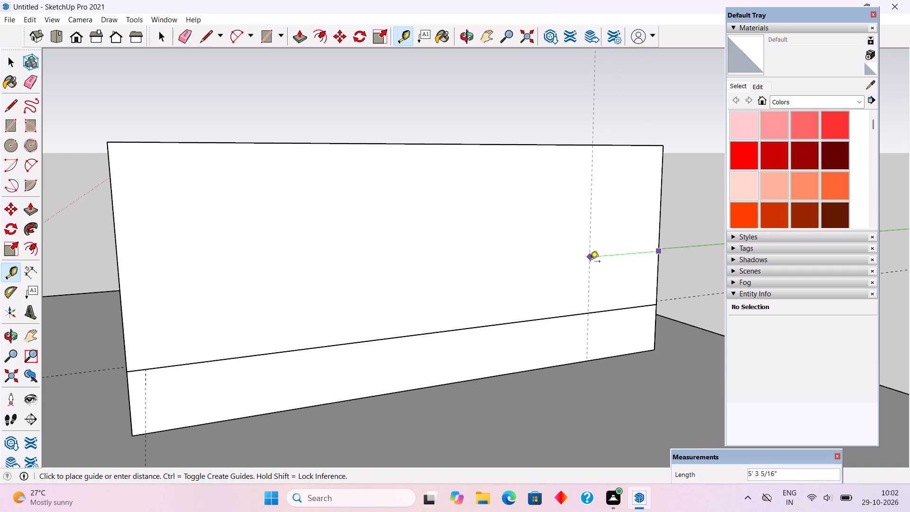
pyautogui.write("5'")
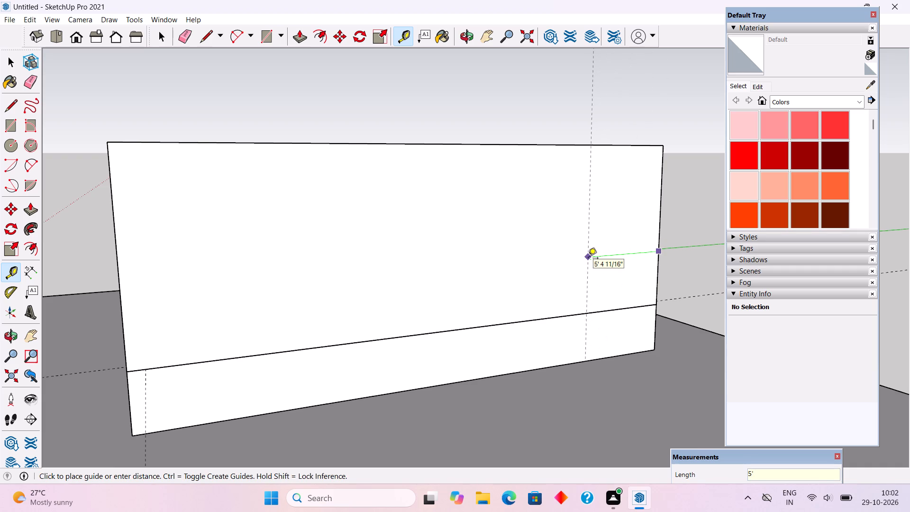
pyautogui.press('Return')
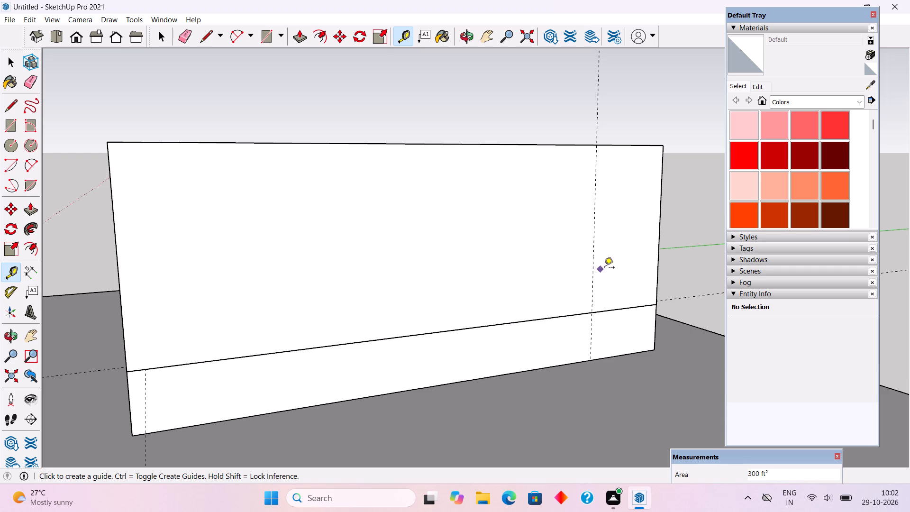
# Place two horizontal guide lines on the 30' wall's outer face, 2' and 3' above its bottom edge.
pyautogui.click(559, 317)
pyautogui.write("2'")
pyautogui.press('Return')
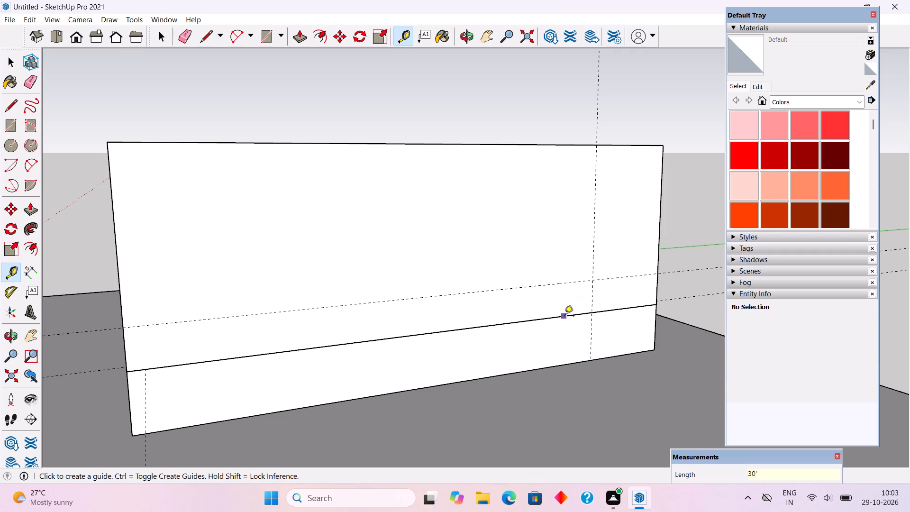
pyautogui.click(564, 316)
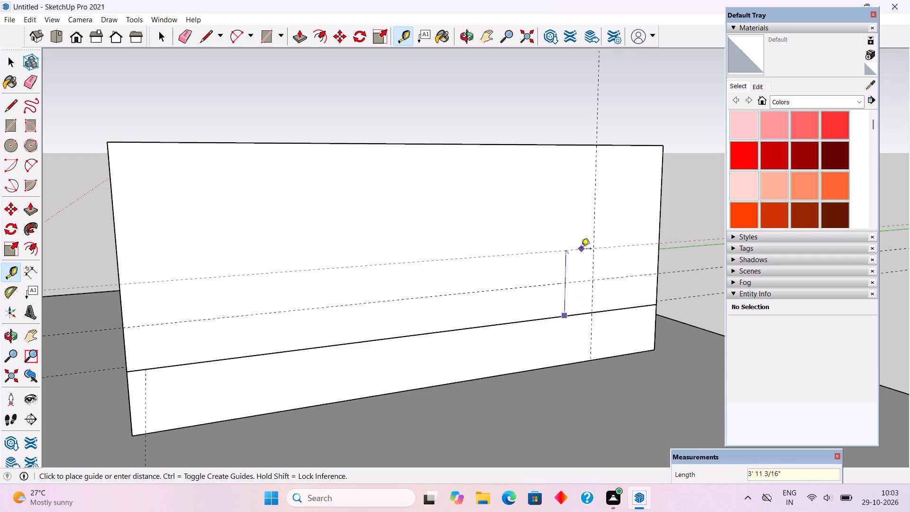
pyautogui.write("3'")
pyautogui.press('Return')
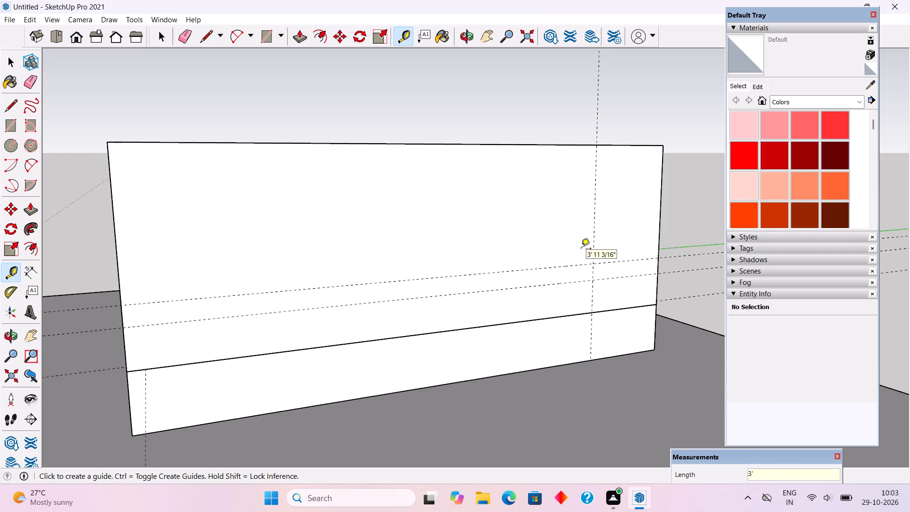
# Place a horizontal guide line 5' above the wall's lowest horizontal guide, and another 1' above that new one.
pyautogui.click(541, 285)
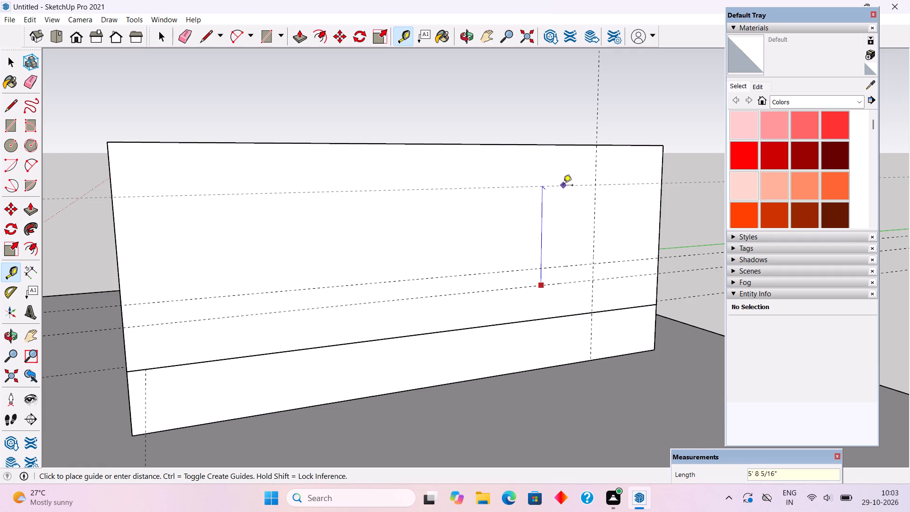
pyautogui.write("5'")
pyautogui.press('Return')
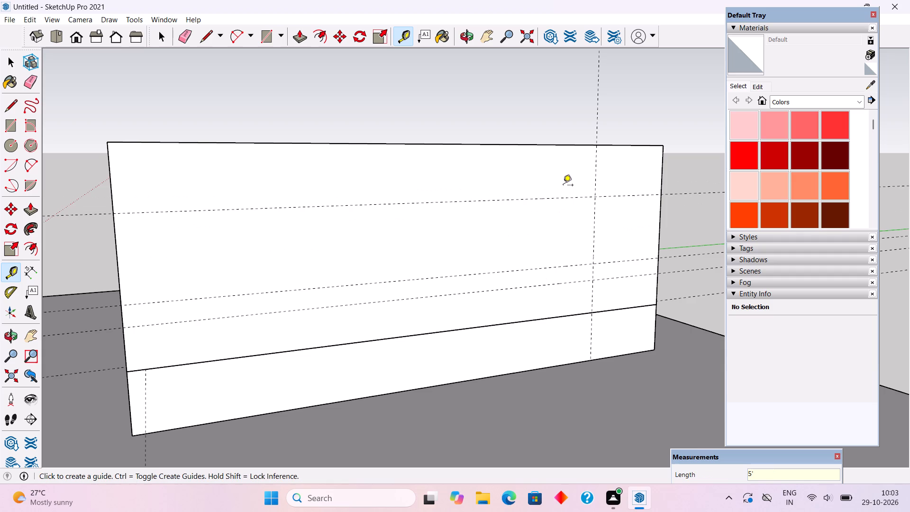
pyautogui.click(559, 196)
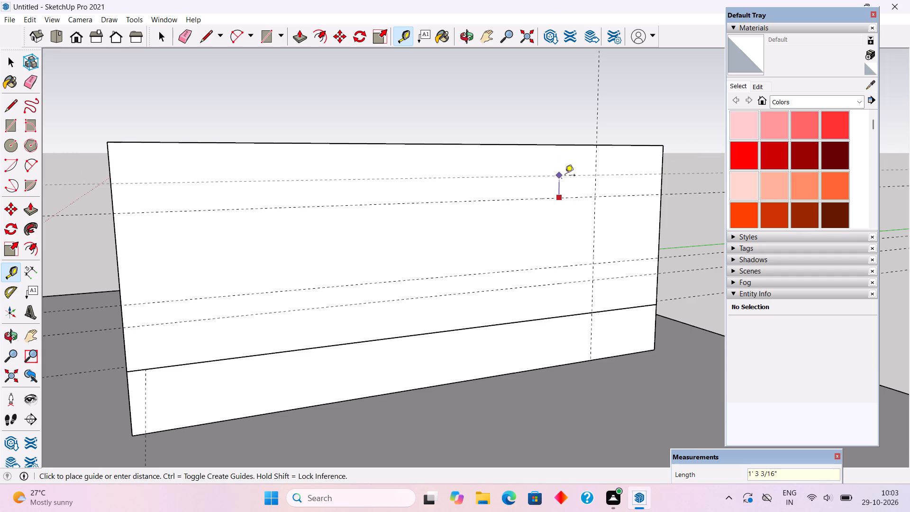
pyautogui.write("1'")
pyautogui.press('Return')
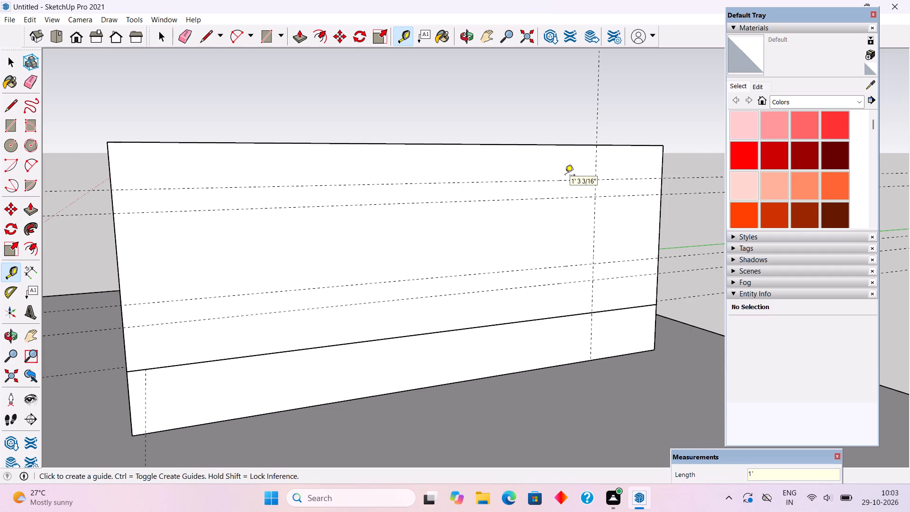
# Place four more vertical guide lines across the 30' wall's outer face, spaced 6', 5', 6' and 5' onward from the existing vertical guide.
pyautogui.click(593, 221)
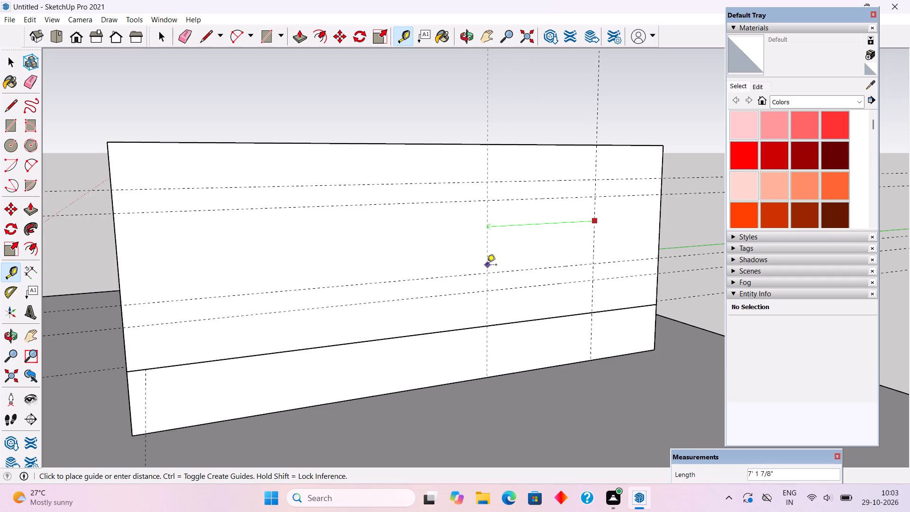
pyautogui.write("6'")
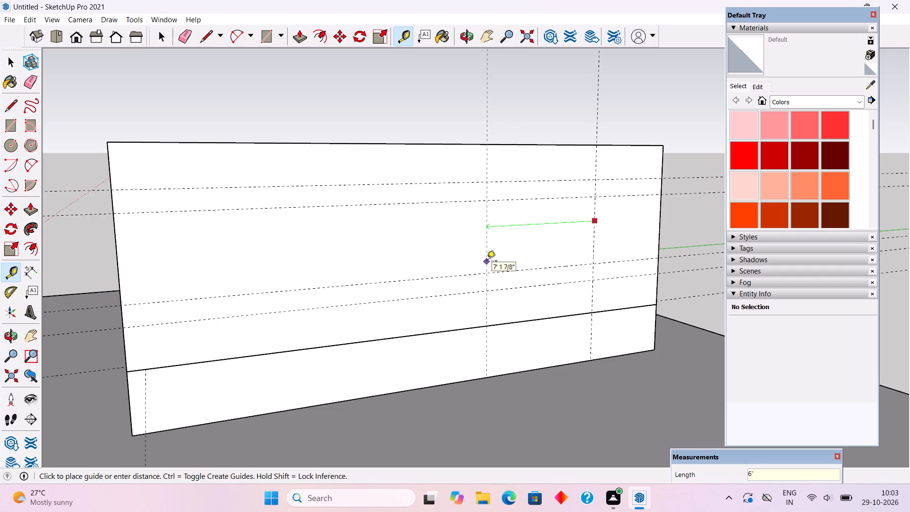
pyautogui.press('Return')
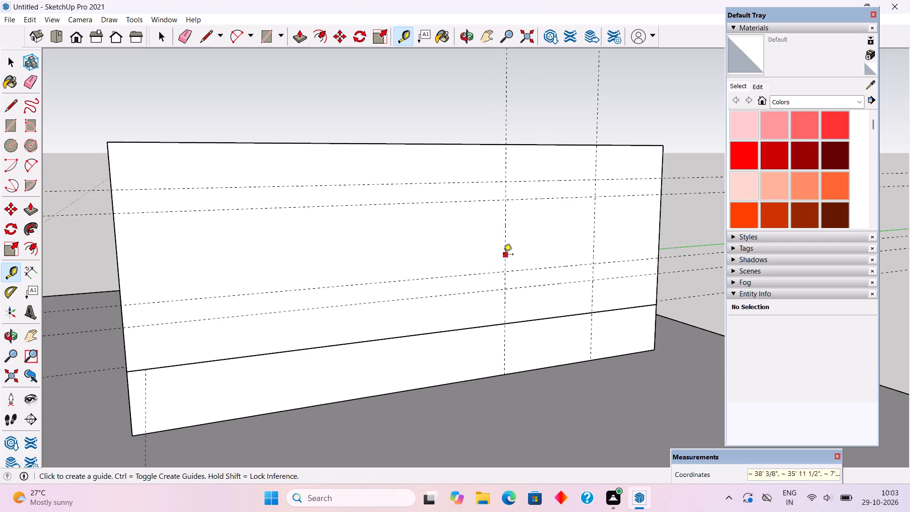
pyautogui.click(503, 255)
pyautogui.write("5'")
pyautogui.press('Return')
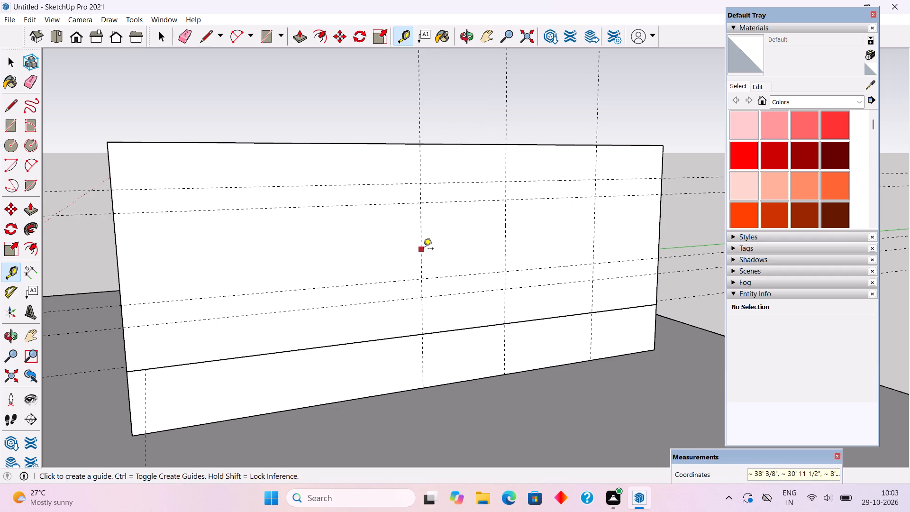
pyautogui.click(423, 249)
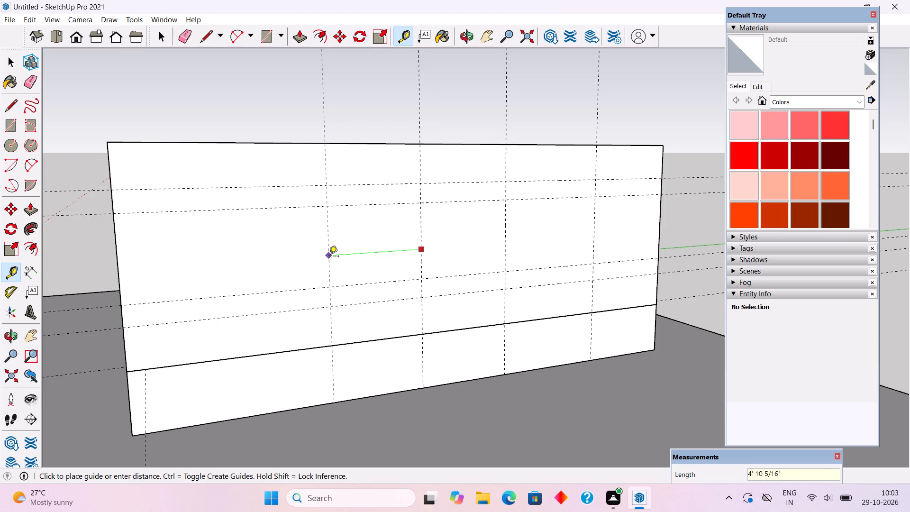
pyautogui.press('6')
pyautogui.press("'")
pyautogui.press('Return')
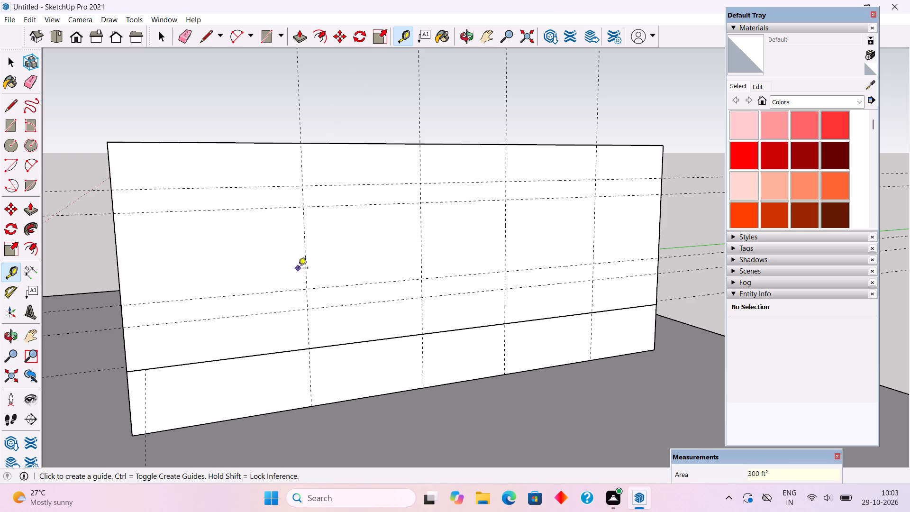
pyautogui.click(308, 275)
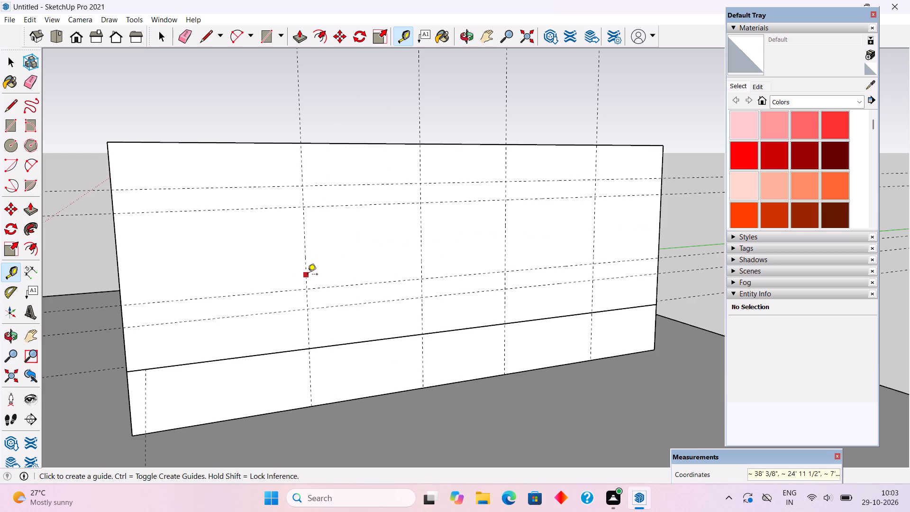
pyautogui.write("5'")
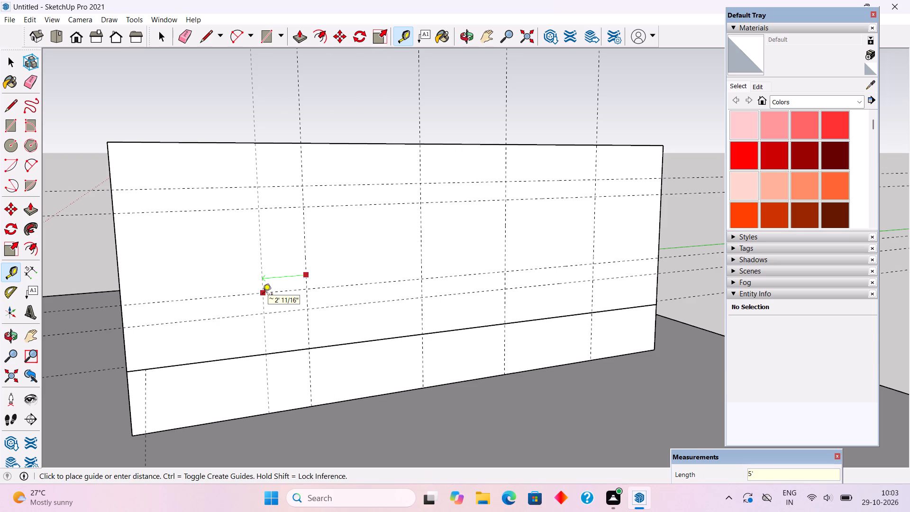
pyautogui.press('Return')
# Place another vertical guide line 5' beyond the last one, past the wall's corner end.
pyautogui.scroll(-1, 527, 74)
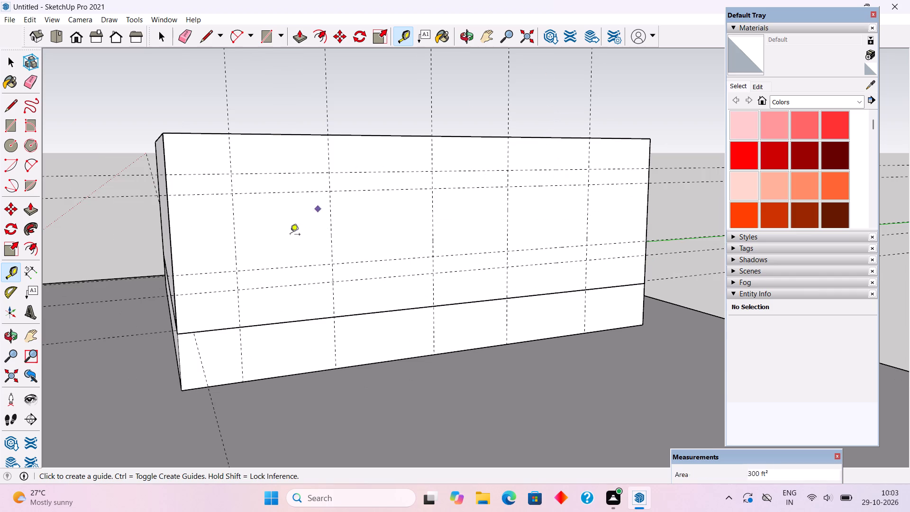
pyautogui.click(237, 252)
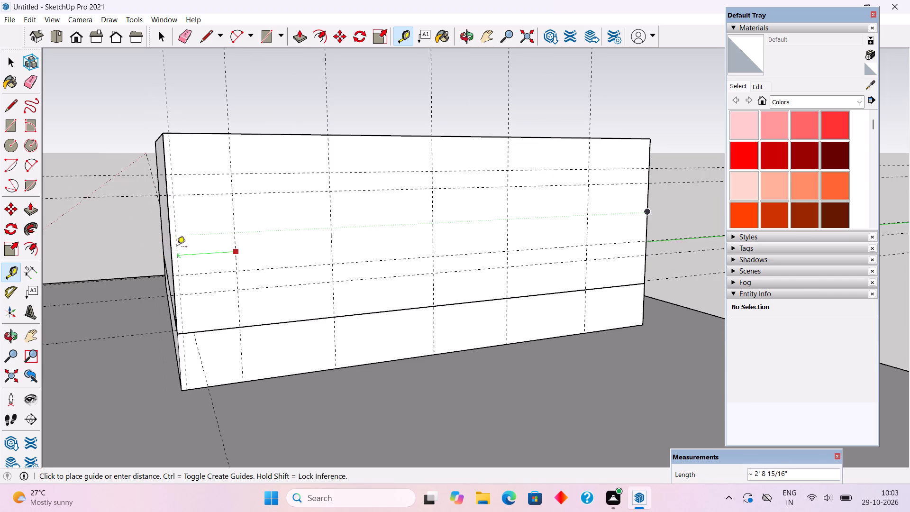
pyautogui.press('4')
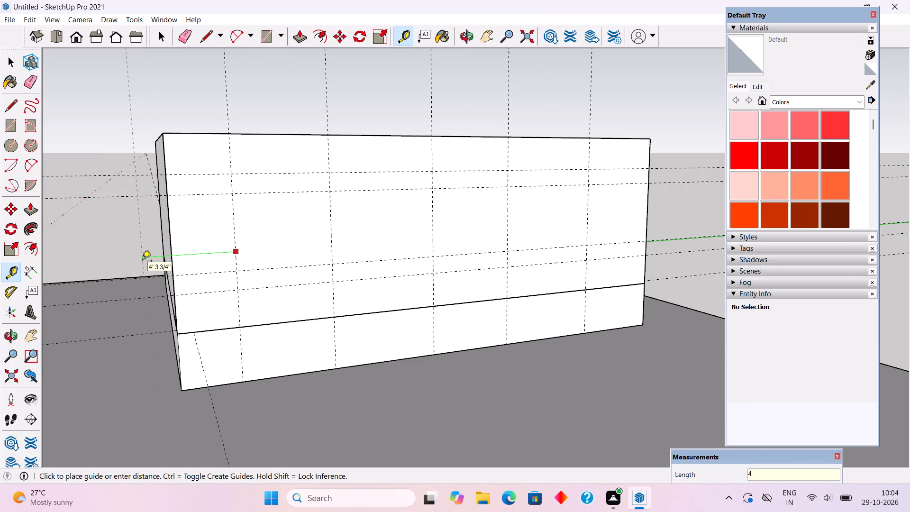
pyautogui.press('BackSpace')
pyautogui.write("5'")
pyautogui.press('Return')
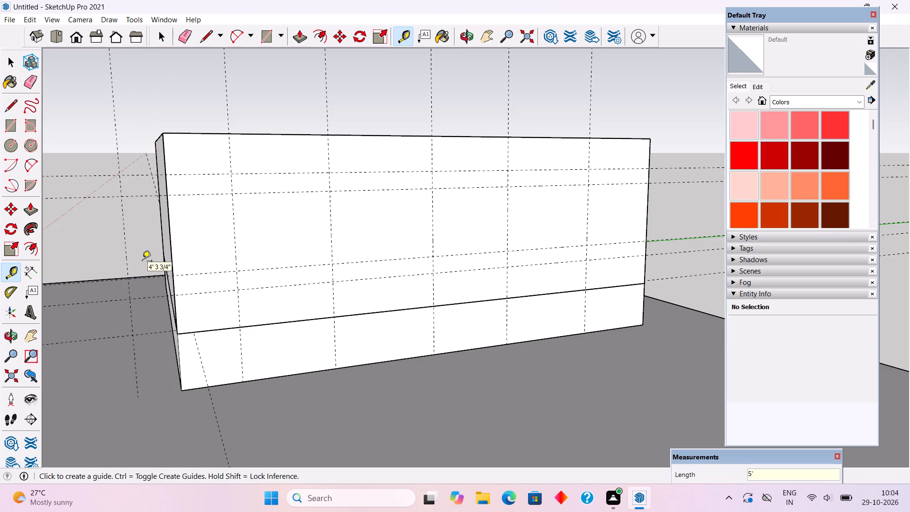
pyautogui.press('space')
# Push/Pull the base block's side face below the adjoining wall outward by 2'.
pyautogui.moveTo(246, 305); pyautogui.dragTo(355, 295, button='middle')
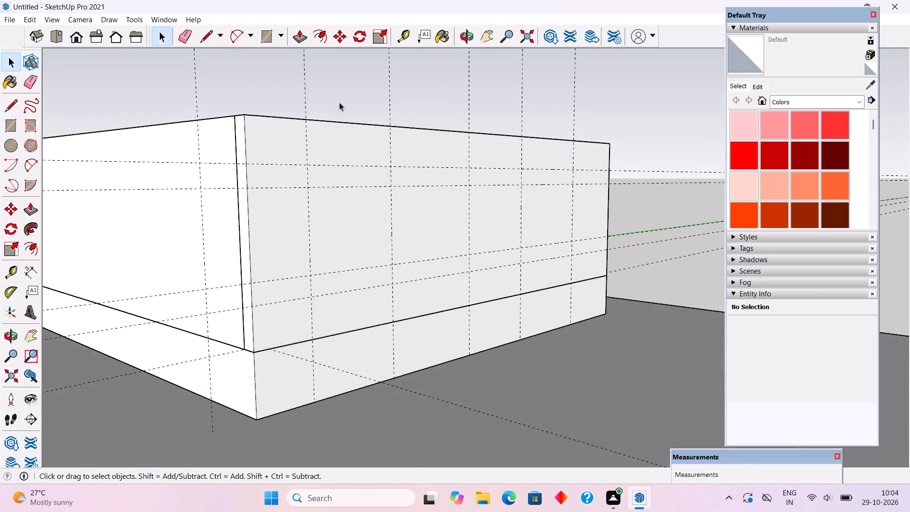
pyautogui.scroll(-4, 339, 102)
pyautogui.scroll(-4, 347, 152)
pyautogui.moveTo(280, 257); pyautogui.dragTo(345, 323, button='middle')
pyautogui.scroll(3, 325, 282)
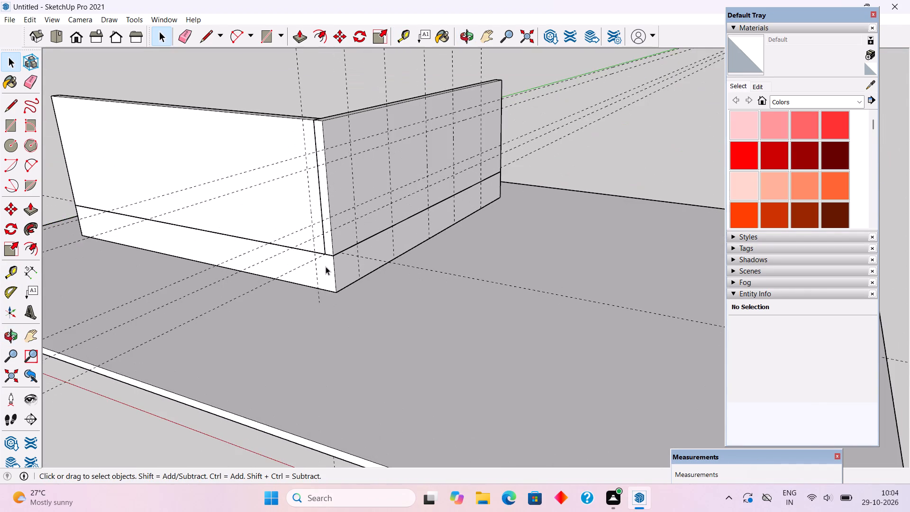
pyautogui.tripleClick(326, 266)
pyautogui.press('p')
pyautogui.click(326, 266)
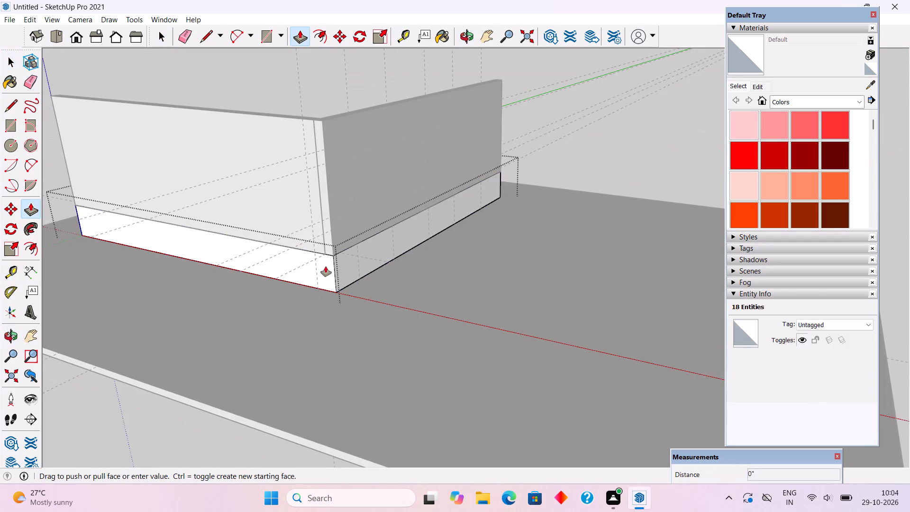
pyautogui.click(308, 193)
pyautogui.press('space')
pyautogui.click(280, 82)
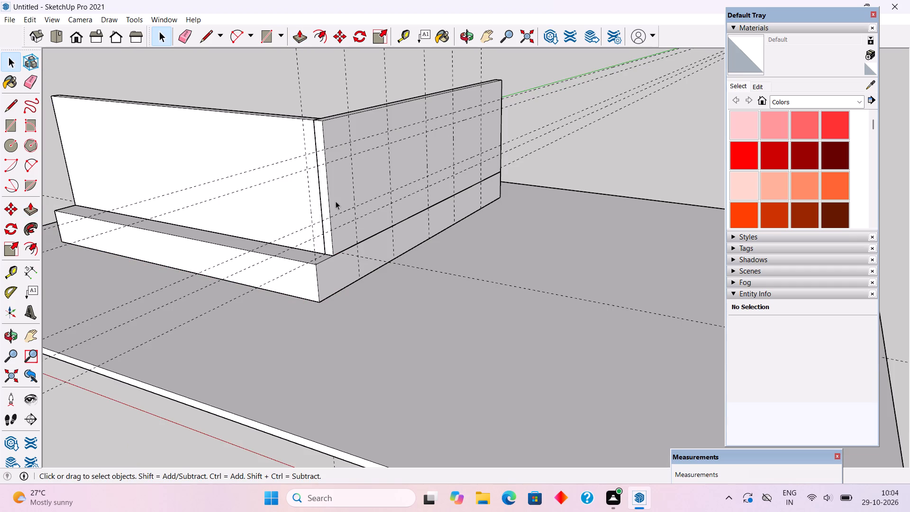
# Extend the 30' wall by 2' at its corner end with Push/Pull, out to the widened base block's edge.
pyautogui.moveTo(361, 269); pyautogui.dragTo(395, 349, button='middle')
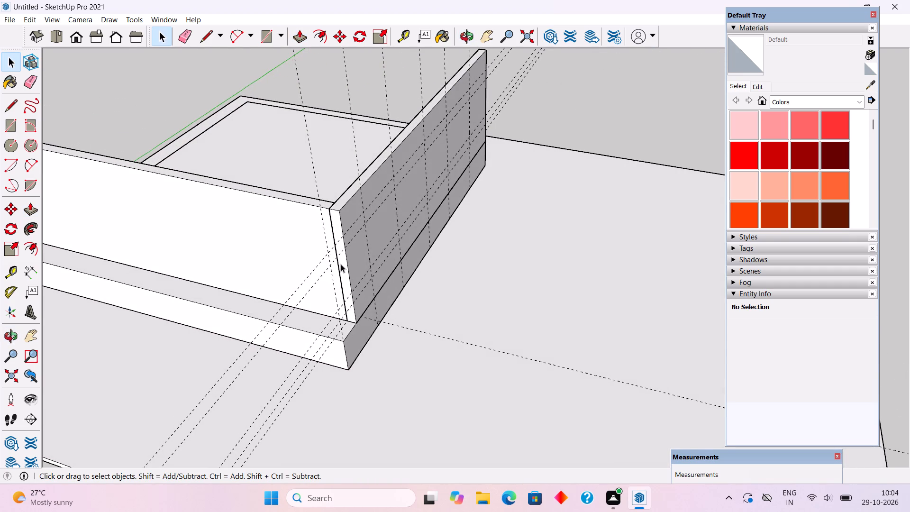
pyautogui.tripleClick(341, 264)
pyautogui.press('p')
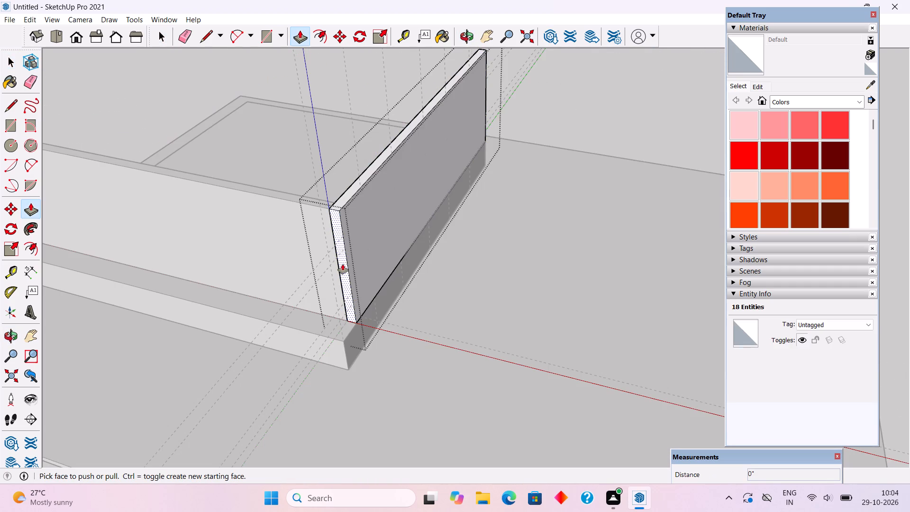
pyautogui.click(345, 267)
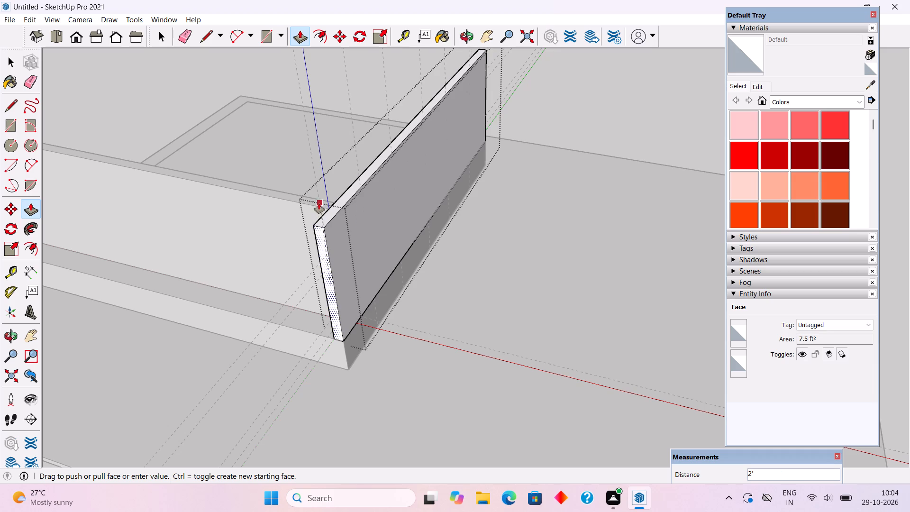
pyautogui.click(319, 203)
pyautogui.press('space')
pyautogui.click(588, 110)
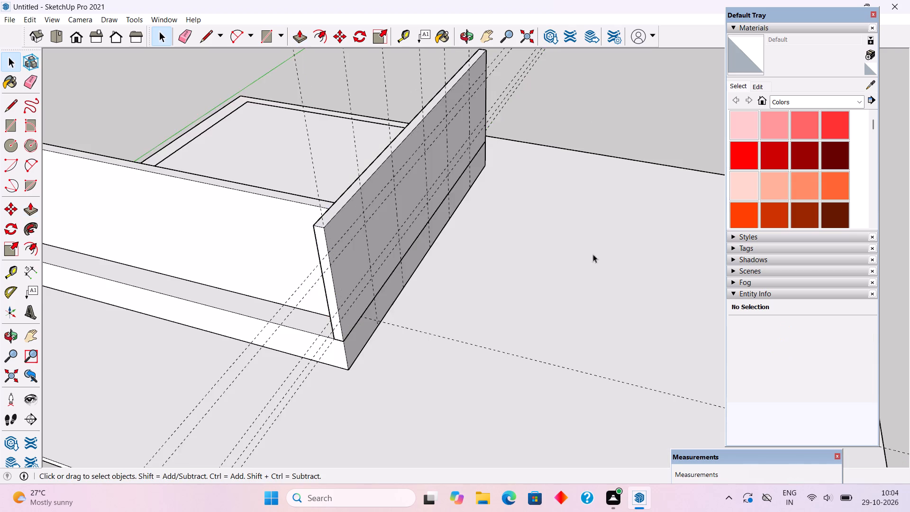
# Inside the wall group, draw a 6' wide by 5' high rectangle between the two vertical guides nearest the free end, below the top horizontal guide.
pyautogui.scroll(-7, 576, 293)
pyautogui.moveTo(595, 317); pyautogui.dragTo(355, 150, button='middle')
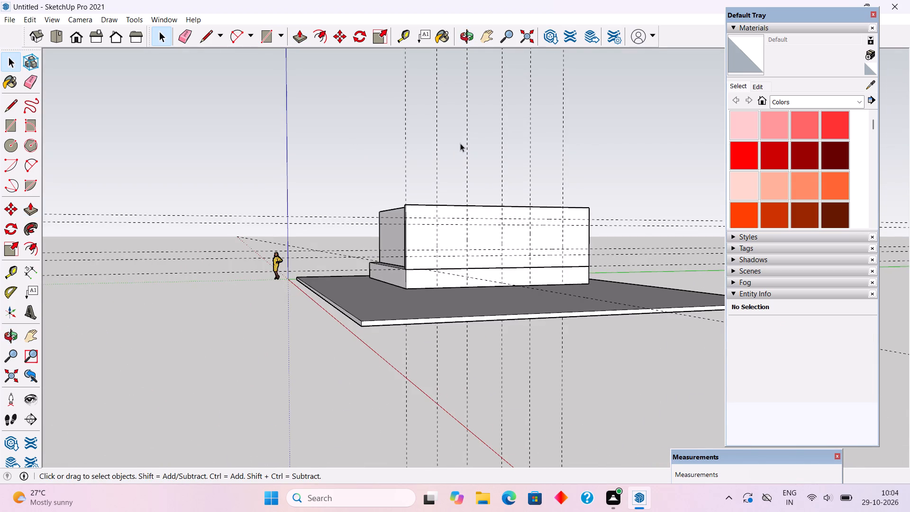
pyautogui.scroll(2, 461, 142)
pyautogui.moveTo(489, 174); pyautogui.dragTo(491, 236, button='middle')
pyautogui.scroll(3, 584, 233)
pyautogui.scroll(2, 619, 288)
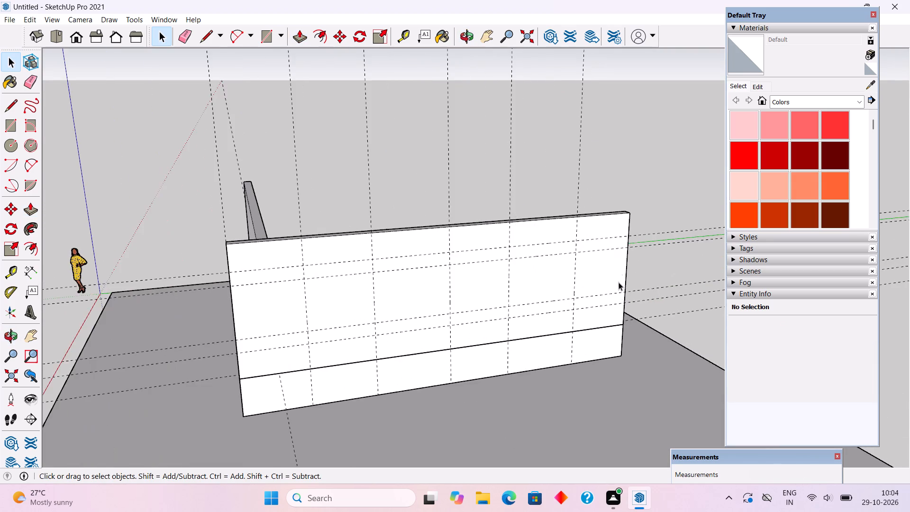
pyautogui.moveTo(616, 266); pyautogui.dragTo(610, 228, button='middle')
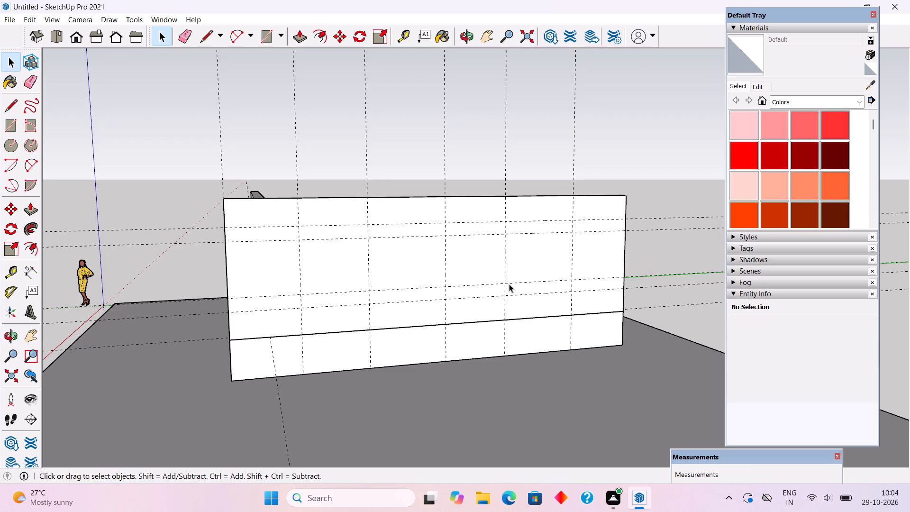
pyautogui.scroll(2, 509, 284)
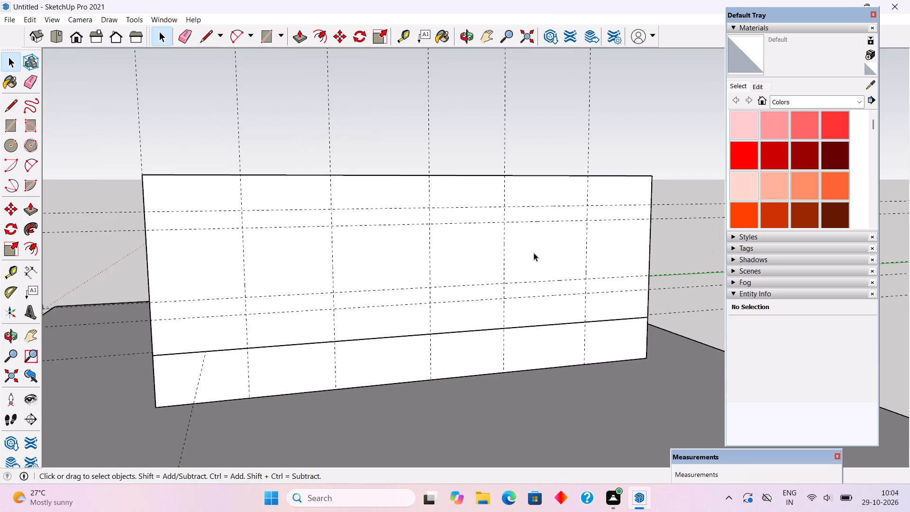
pyautogui.tripleClick(534, 253)
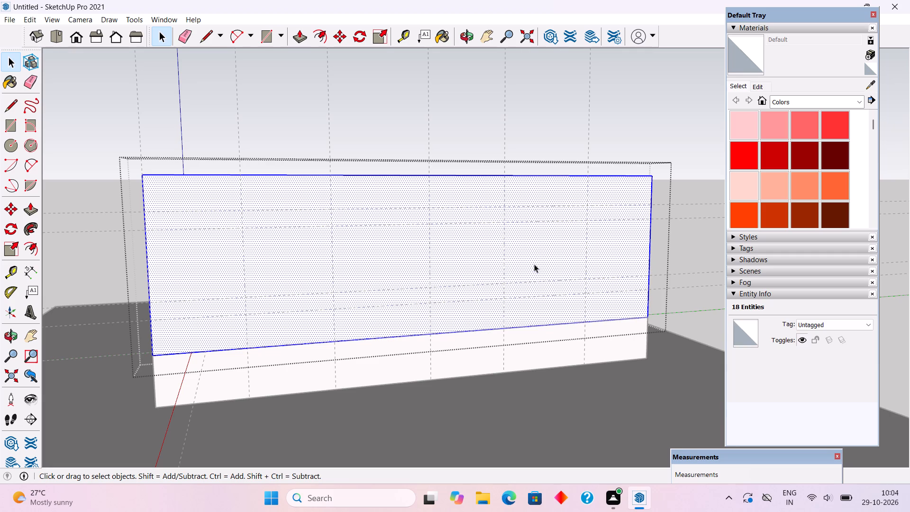
pyautogui.press('r')
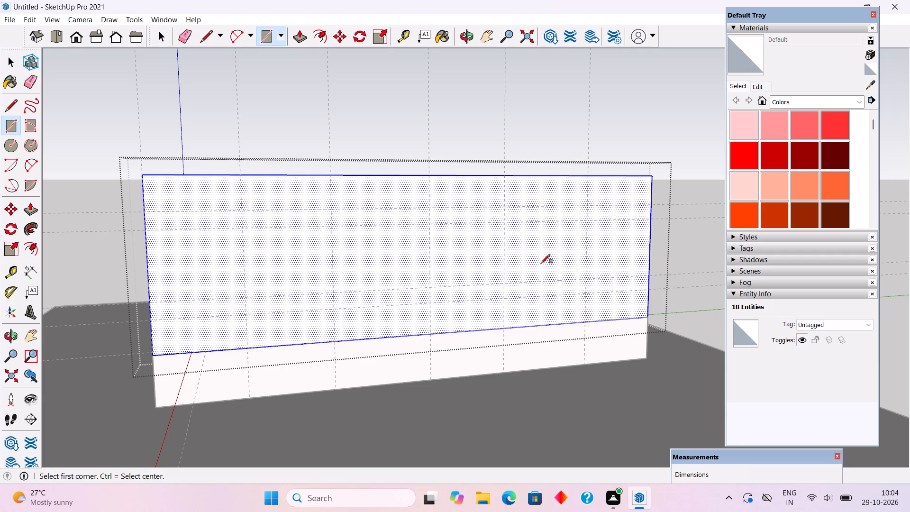
pyautogui.click(503, 206)
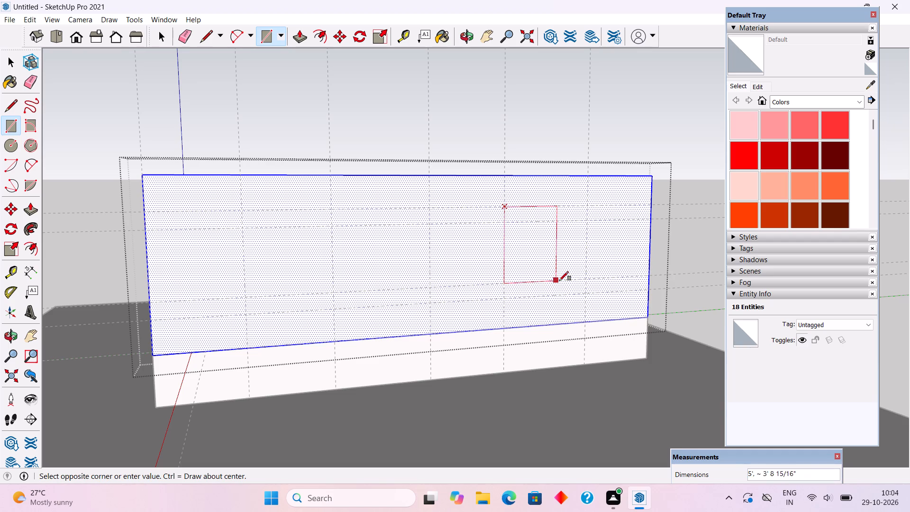
pyautogui.click(584, 280)
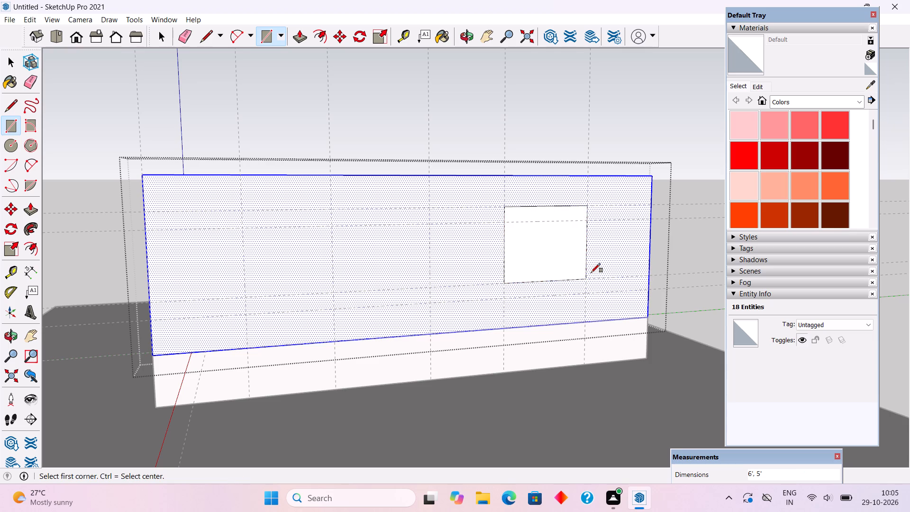
# Draw a 6' by 6' rectangle between the third and fourth vertical guides from the free end, from the top to the lowest horizontal guide.
pyautogui.click(331, 208)
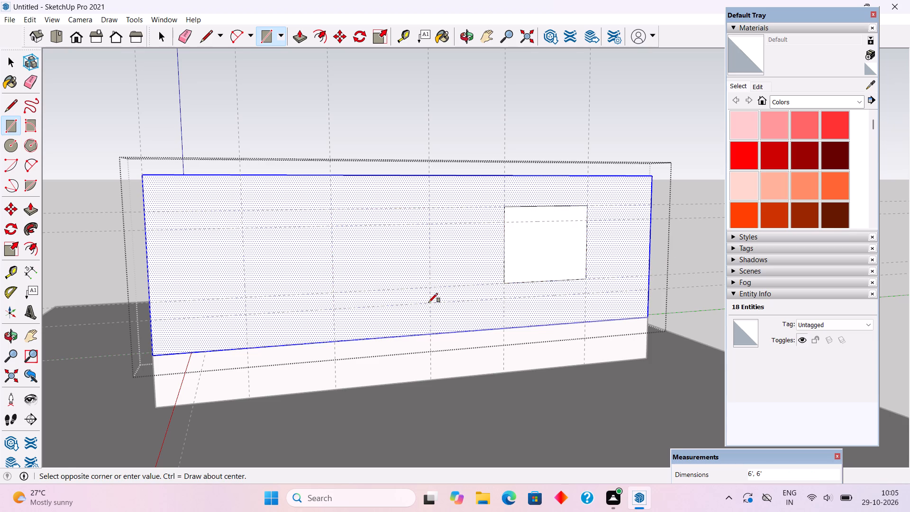
pyautogui.click(431, 302)
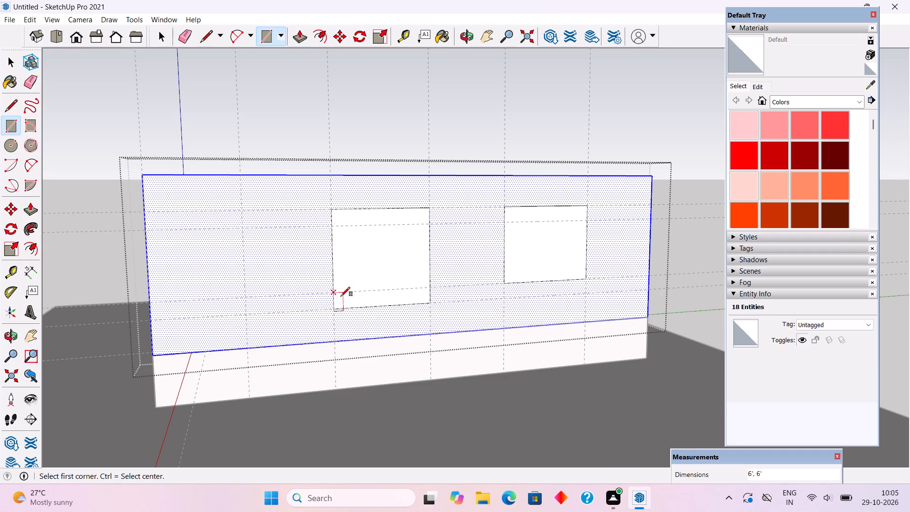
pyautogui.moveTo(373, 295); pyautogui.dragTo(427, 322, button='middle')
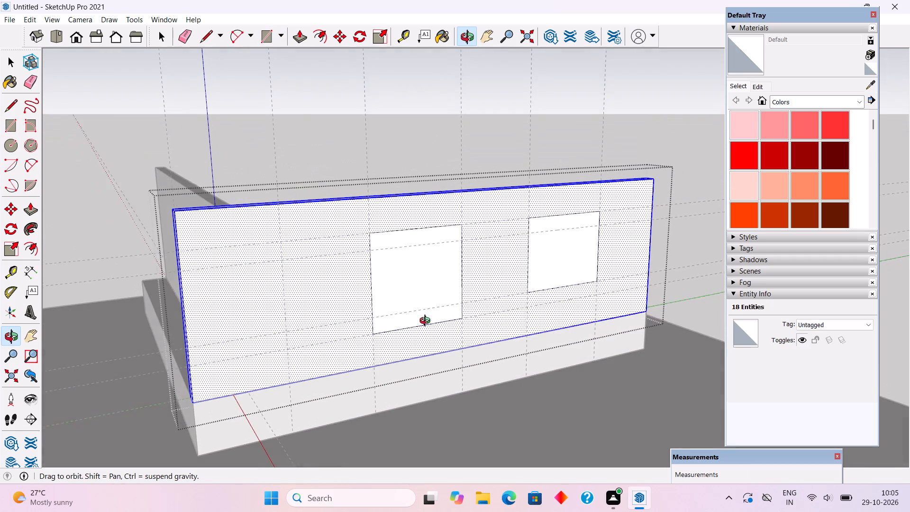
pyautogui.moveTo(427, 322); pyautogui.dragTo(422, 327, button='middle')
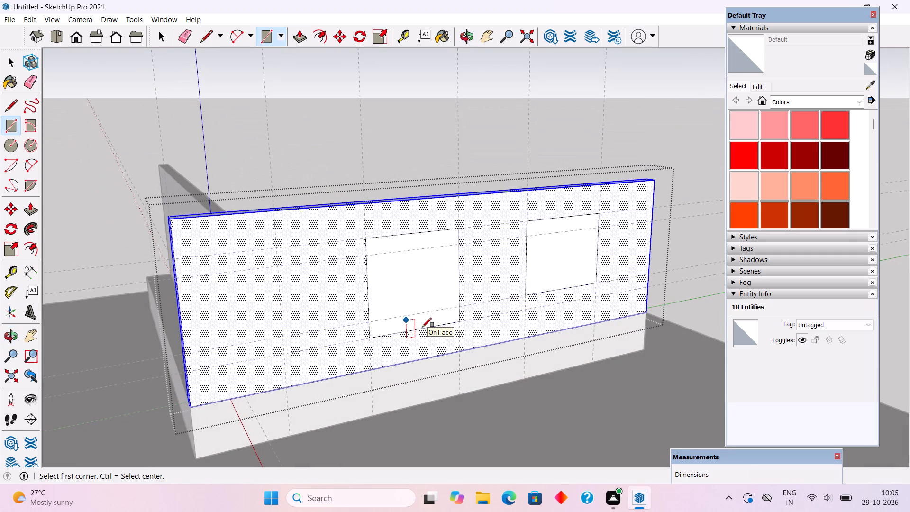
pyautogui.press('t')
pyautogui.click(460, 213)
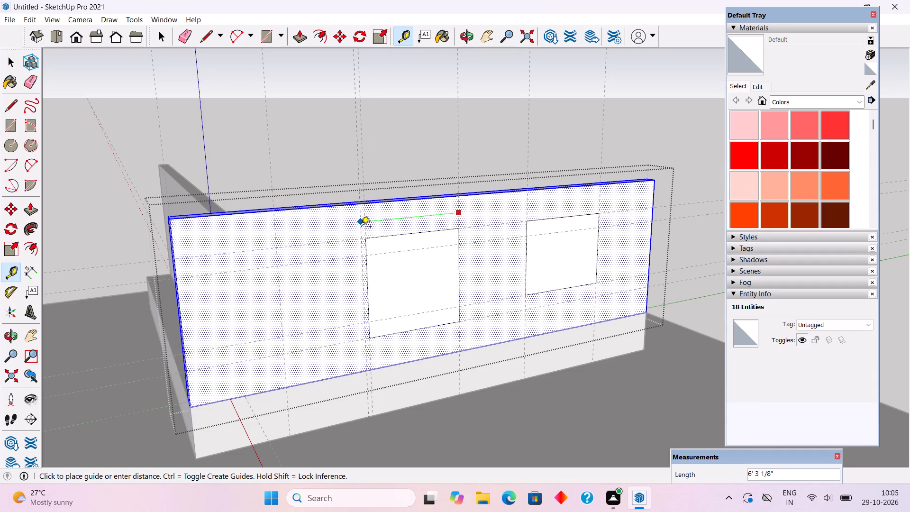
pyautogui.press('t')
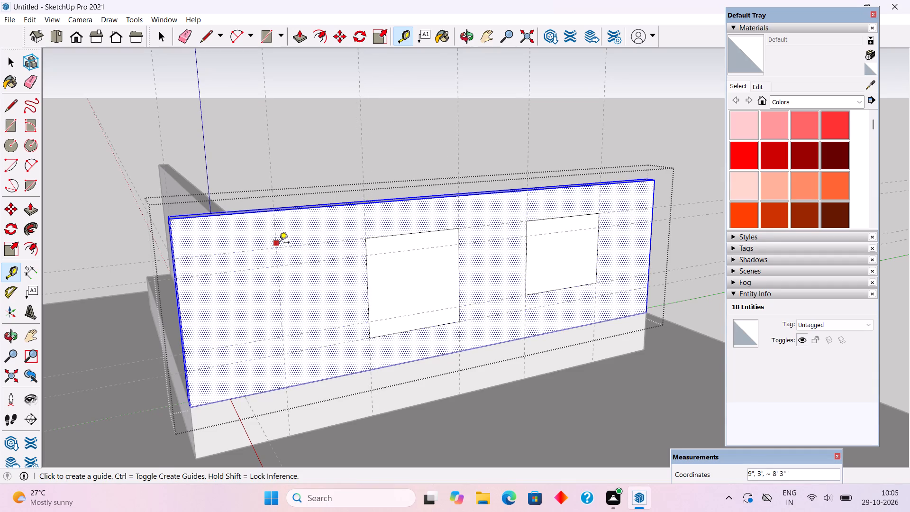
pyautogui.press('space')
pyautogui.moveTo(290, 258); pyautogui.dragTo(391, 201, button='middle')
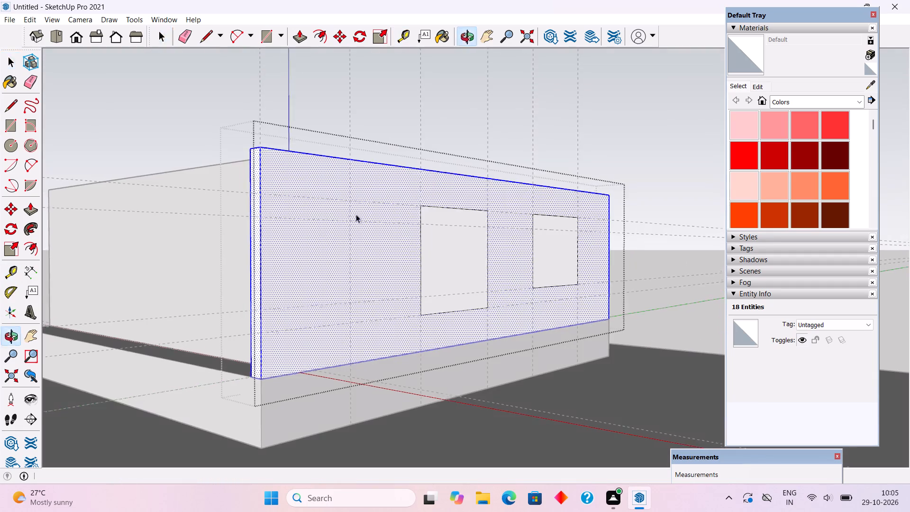
# Extend the 30' wall by 6' at its corner end with Push/Pull.
pyautogui.scroll(3, 257, 285)
pyautogui.press('p')
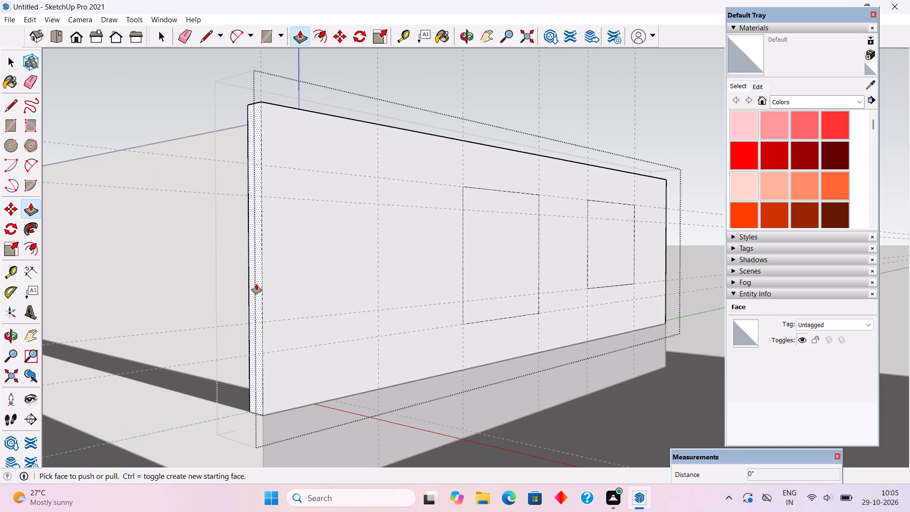
pyautogui.click(256, 284)
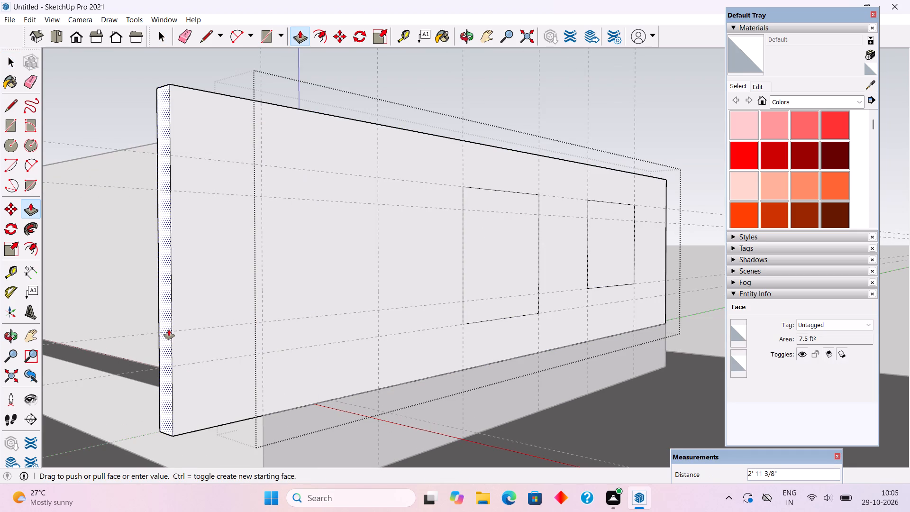
pyautogui.scroll(-2, 169, 329)
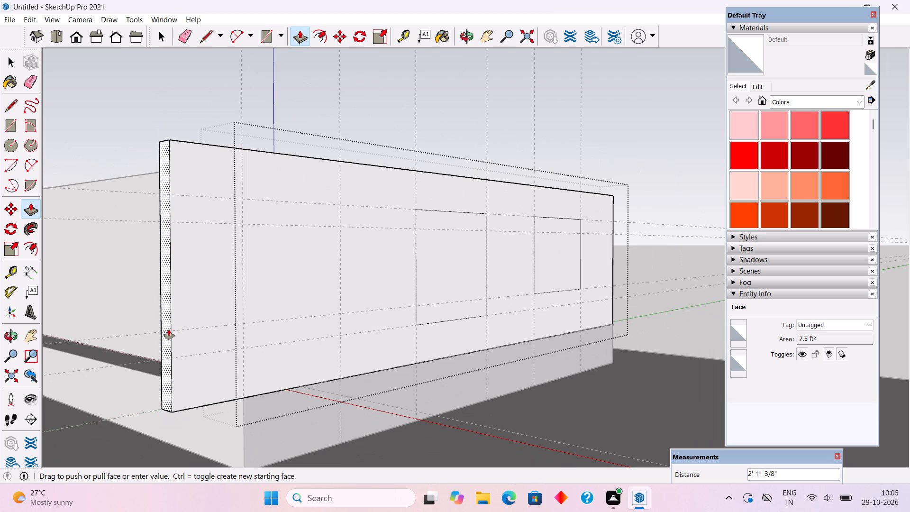
pyautogui.write("6'")
pyautogui.press('Return')
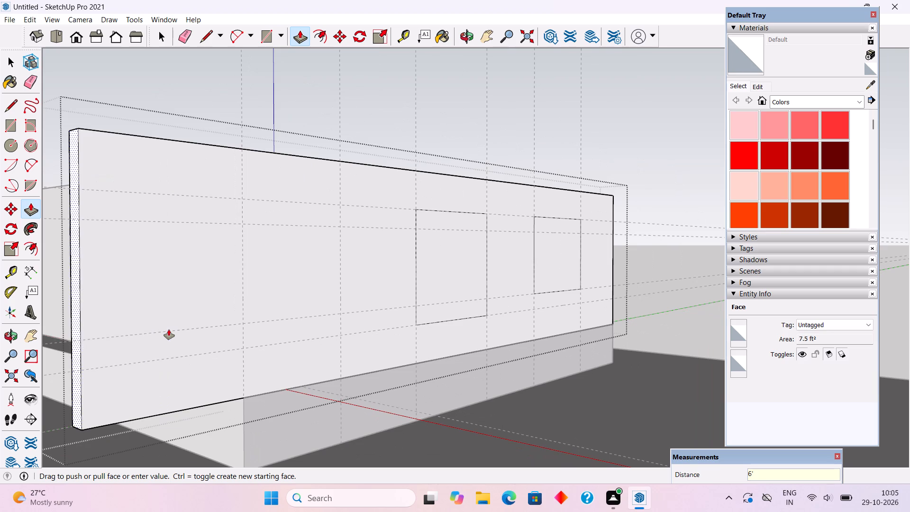
pyautogui.press('space')
# Close the wall group and delete the vertical guide nearest the wall's extended end, at the base block's corner.
pyautogui.scroll(-5, 401, 190)
pyautogui.scroll(-1, 389, 285)
pyautogui.moveTo(372, 327); pyautogui.dragTo(256, 376, button='middle')
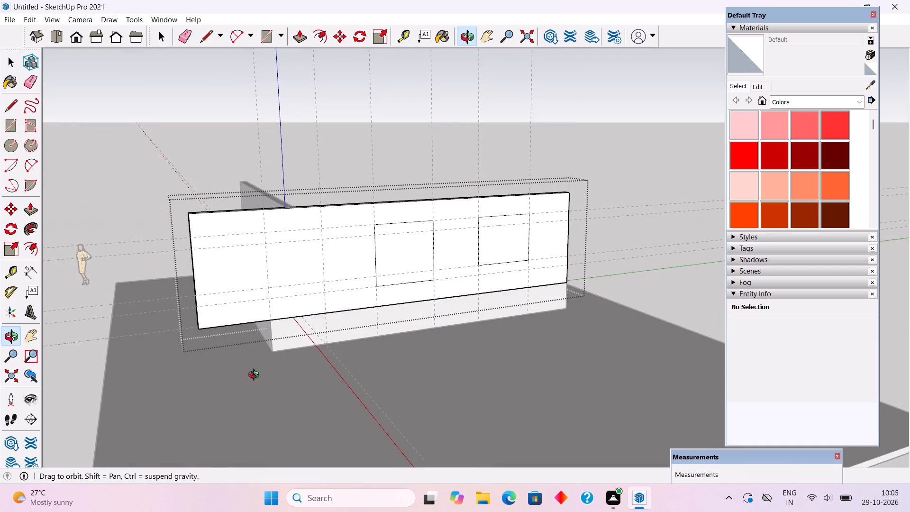
pyautogui.moveTo(256, 376); pyautogui.dragTo(255, 376, button='middle')
pyautogui.scroll(4, 258, 293)
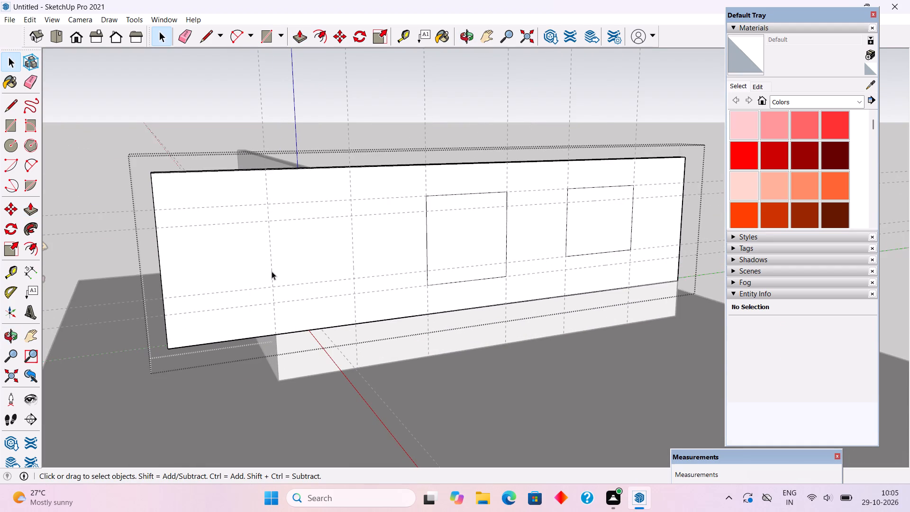
pyautogui.click(272, 271)
pyautogui.click(272, 271)
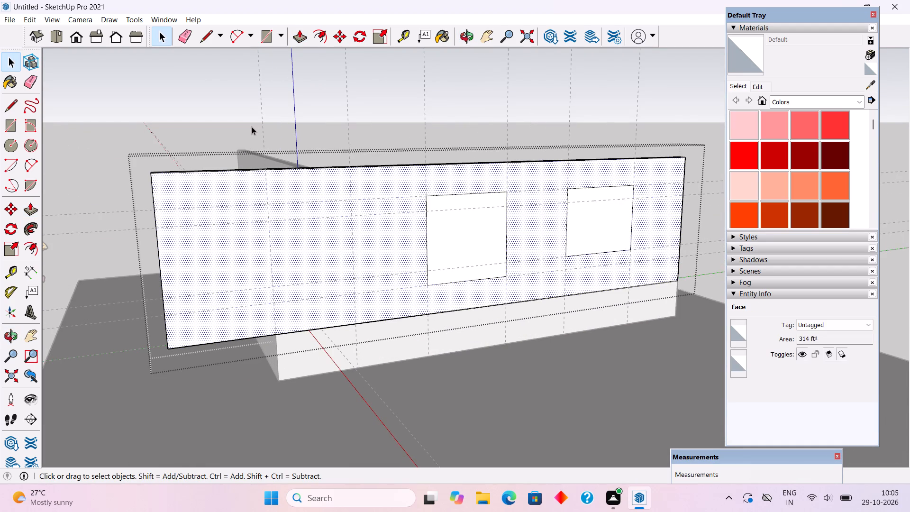
pyautogui.click(252, 127)
pyautogui.click(262, 119)
pyautogui.press('Delete')
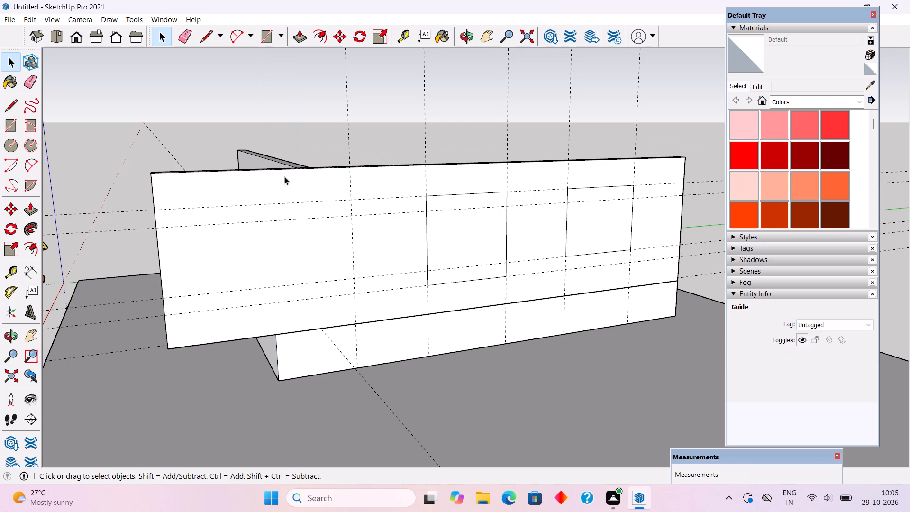
# Place a vertical guide on the wall 6' from the nearest remaining vertical guide, toward the extended end.
pyautogui.tripleClick(284, 249)
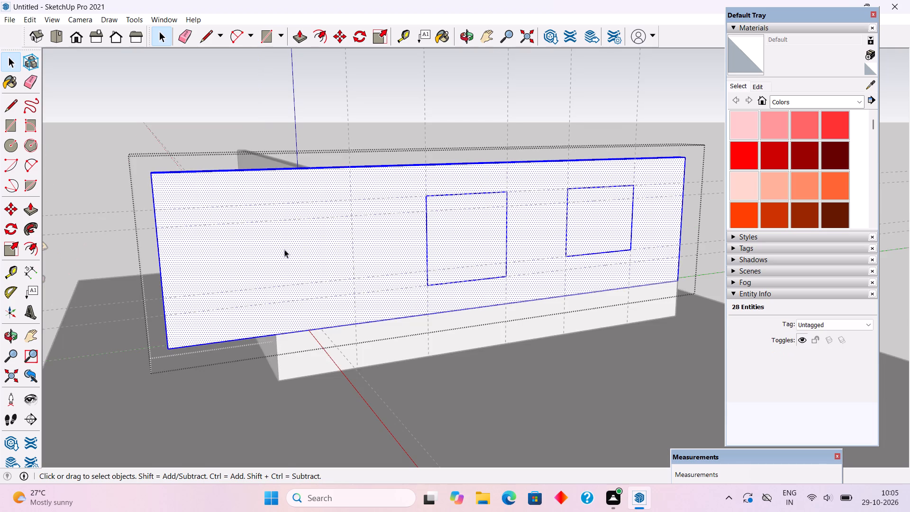
pyautogui.press('t')
pyautogui.click(354, 247)
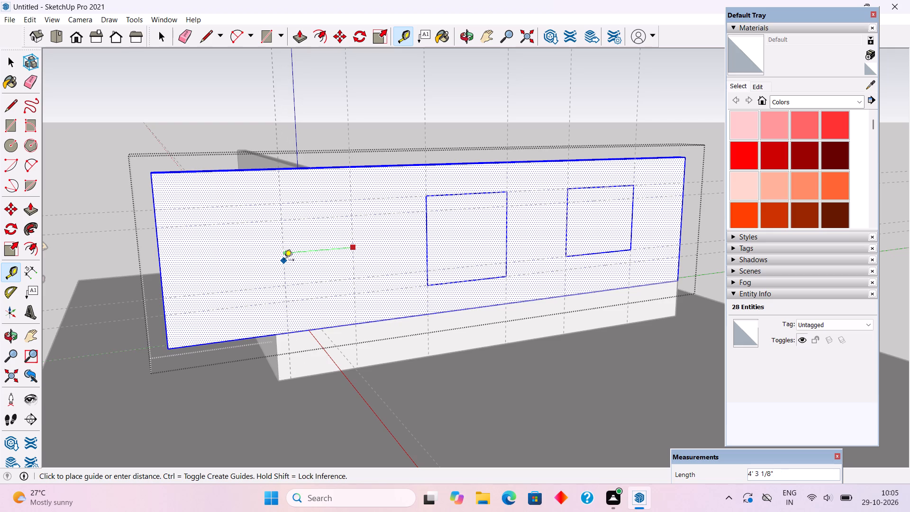
pyautogui.write("6'")
pyautogui.press('Return')
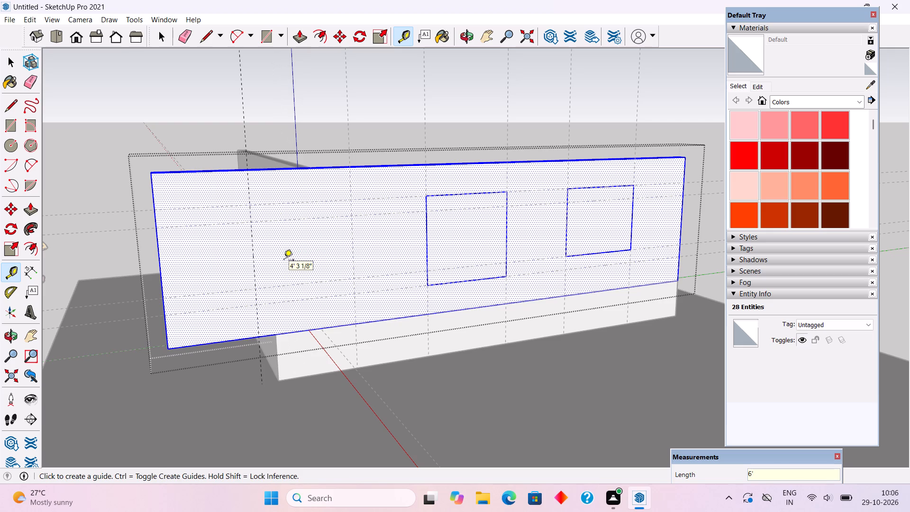
pyautogui.press('space')
# Push/Pull the base block's long side face outward by 6' to line up with the extended wall's end.
pyautogui.moveTo(346, 238); pyautogui.dragTo(384, 229, button='middle')
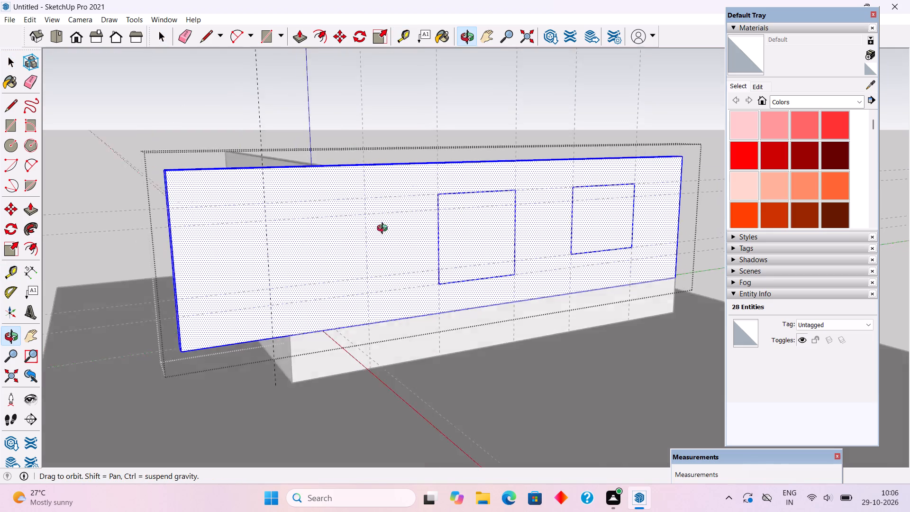
pyautogui.moveTo(384, 229); pyautogui.dragTo(513, 201, button='middle')
pyautogui.tripleClick(444, 353)
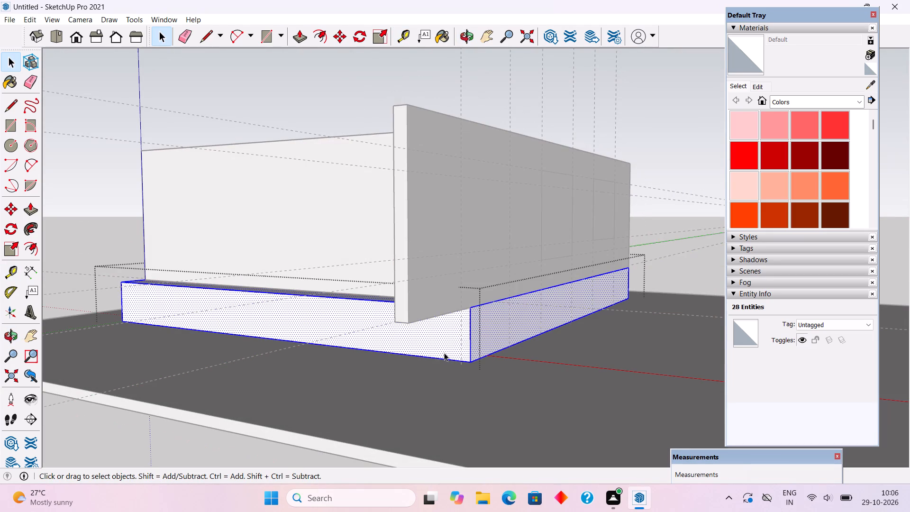
pyautogui.press('p')
pyautogui.click(447, 353)
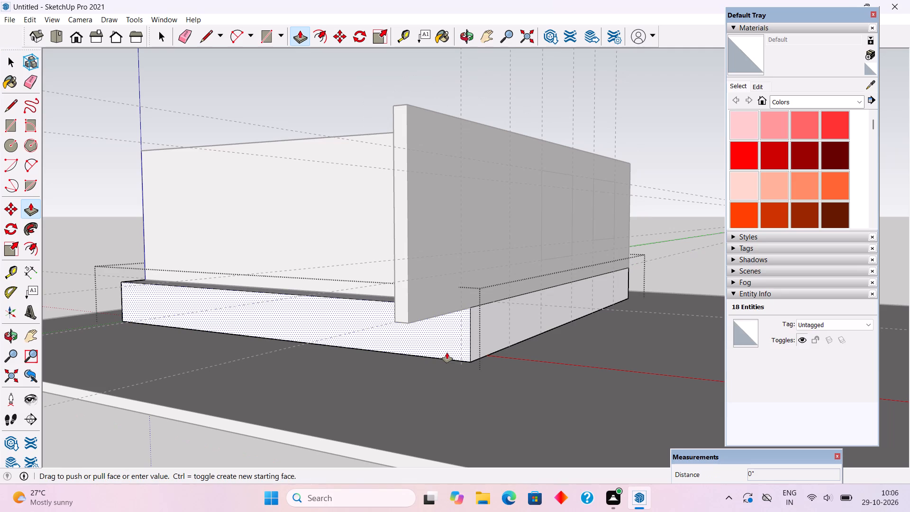
pyautogui.click(403, 309)
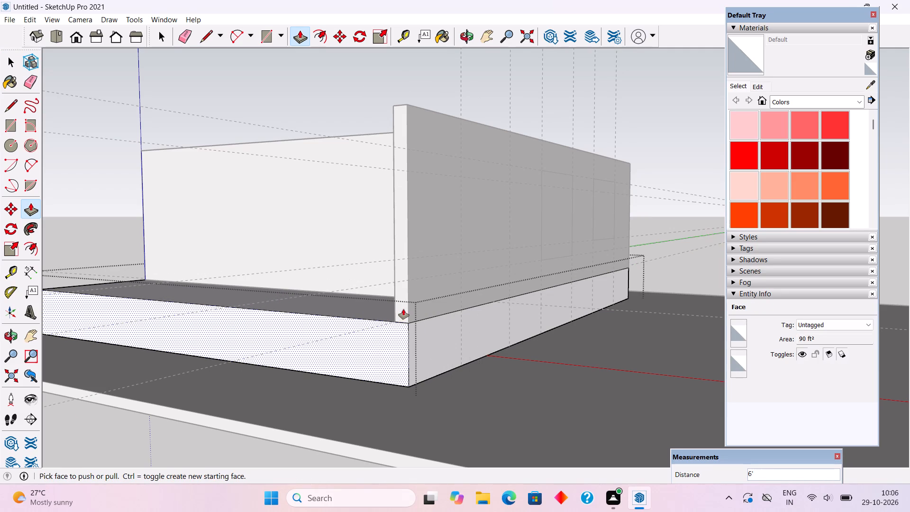
pyautogui.press('space')
pyautogui.click(390, 85)
# Inside the wall group, draw a 6' by 6' rectangle between the two vertical guides nearest the extended end, from the top to the lowest horizontal guide.
pyautogui.moveTo(468, 194); pyautogui.dragTo(220, 212, button='middle')
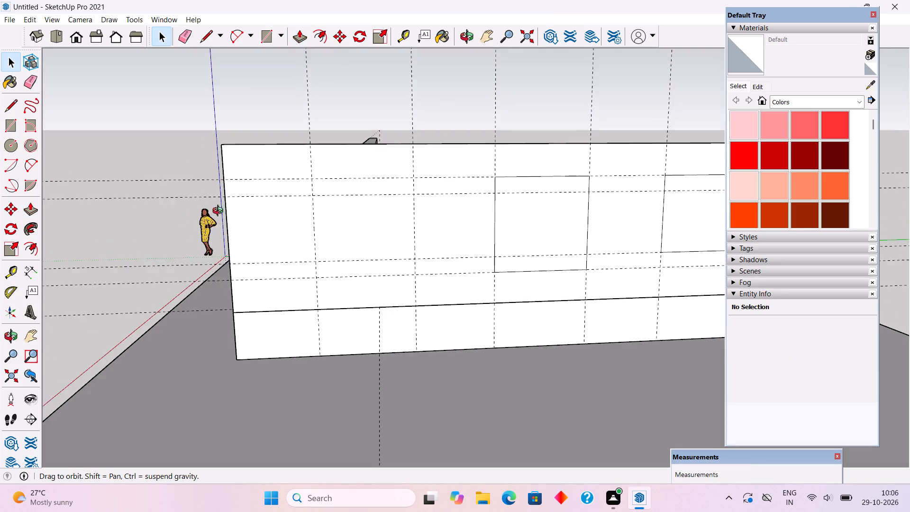
pyautogui.moveTo(220, 212); pyautogui.dragTo(218, 216, button='middle')
pyautogui.tripleClick(375, 243)
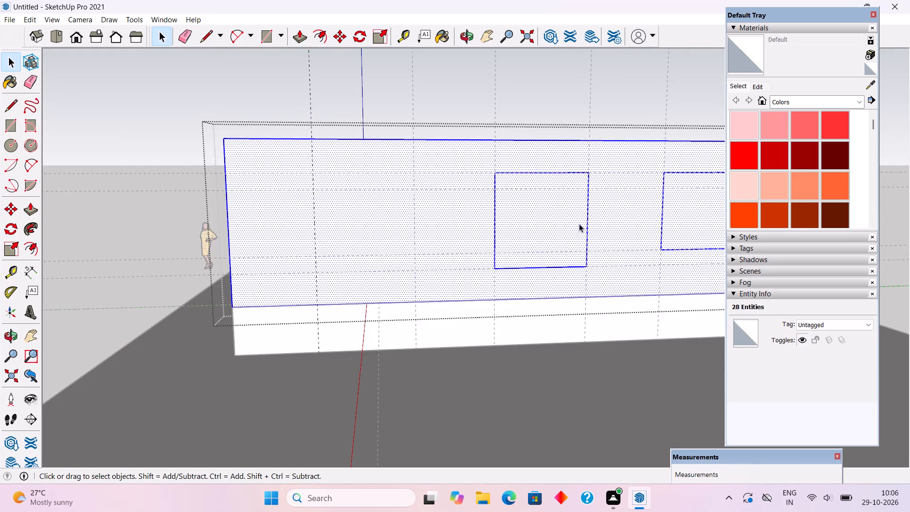
pyautogui.moveTo(564, 242); pyautogui.dragTo(592, 230, button='middle')
pyautogui.press('r')
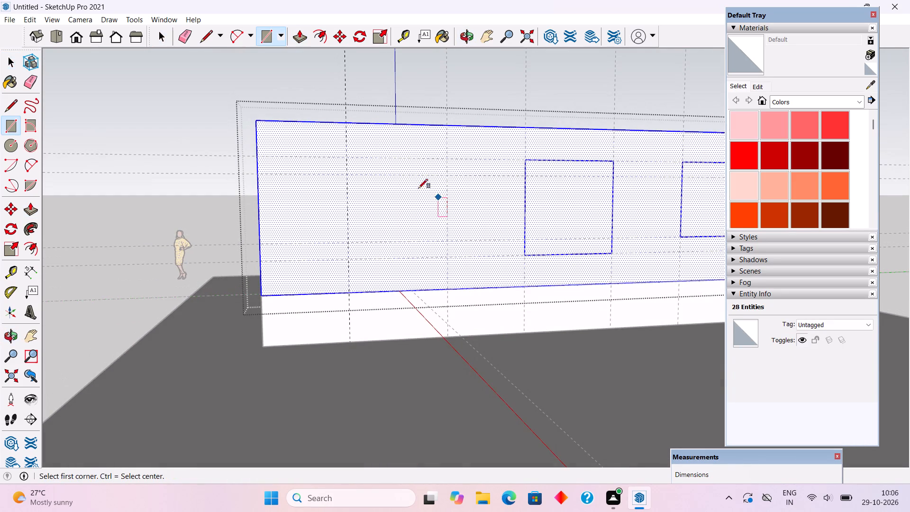
pyautogui.click(350, 156)
pyautogui.click(446, 256)
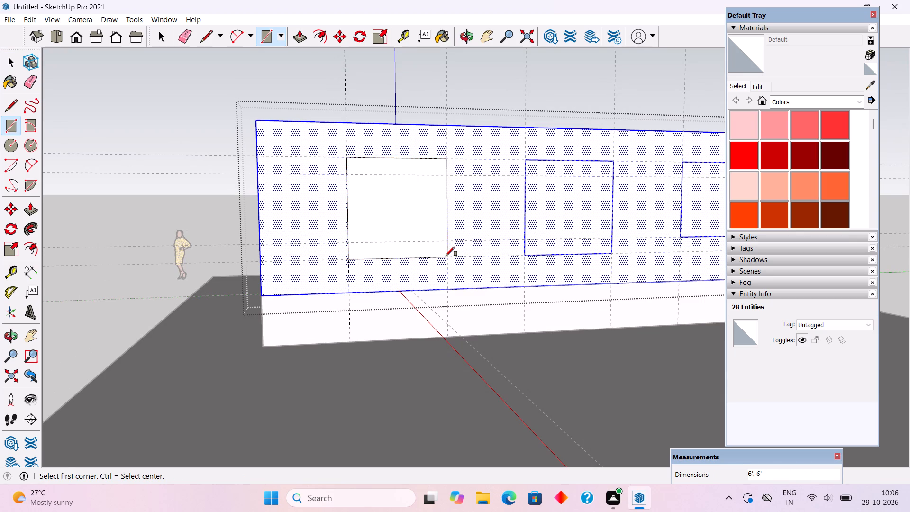
pyautogui.press('space')
# Push/Pull all three rectangles 9" through the wall to cut the openings, then close the wall group.
pyautogui.write('p')
pyautogui.moveTo(435, 248); pyautogui.dragTo(432, 243)
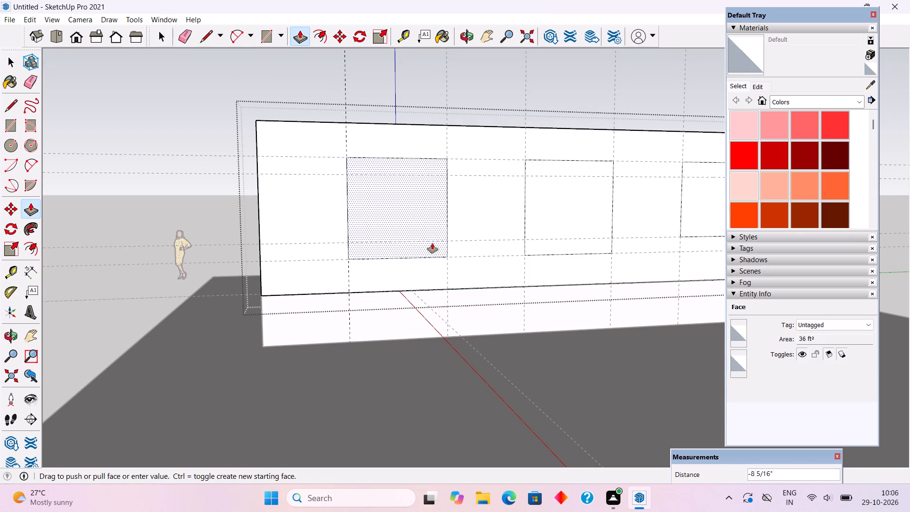
pyautogui.moveTo(432, 243); pyautogui.dragTo(409, 217)
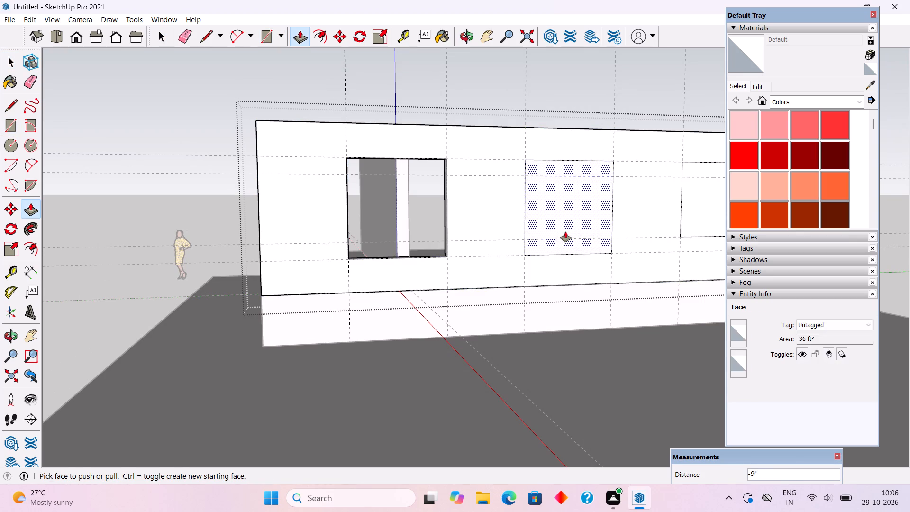
pyautogui.moveTo(565, 232); pyautogui.dragTo(553, 208)
pyautogui.scroll(-5, 304, 270)
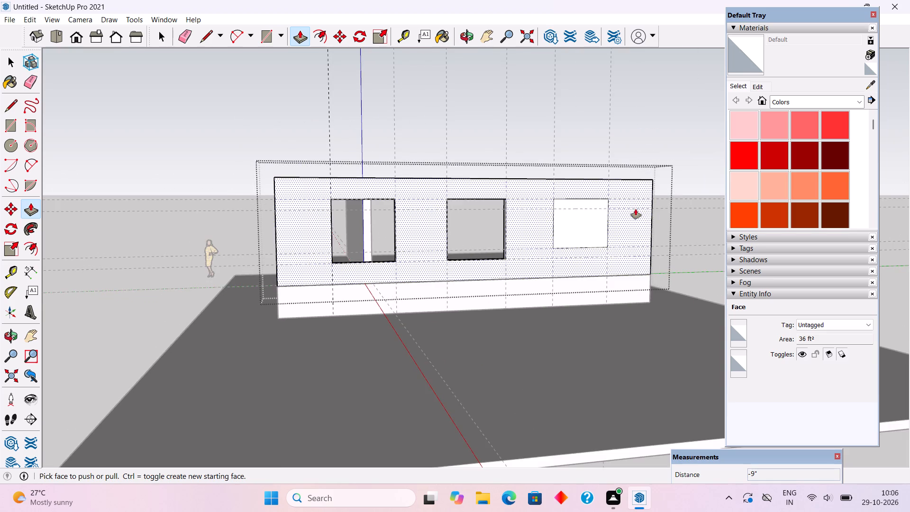
pyautogui.scroll(4, 636, 210)
pyautogui.moveTo(553, 237); pyautogui.dragTo(542, 219)
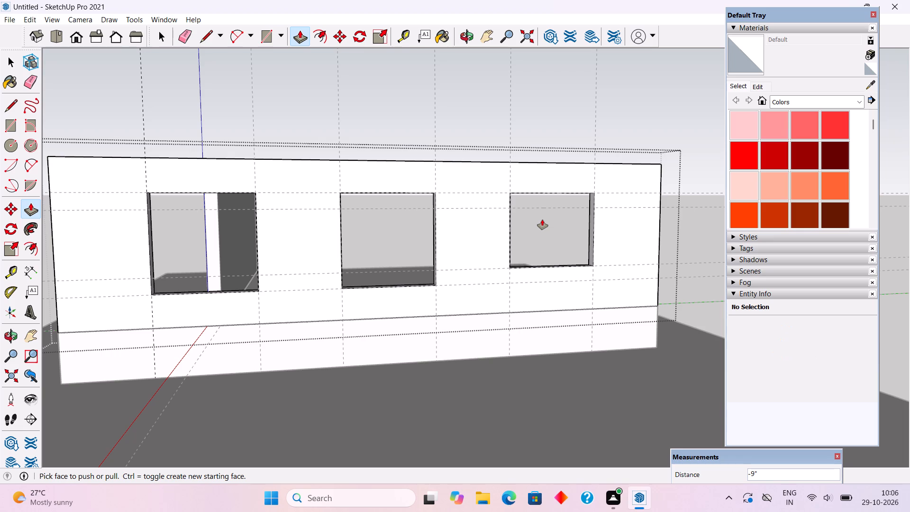
pyautogui.press('space')
pyautogui.scroll(-2, 542, 219)
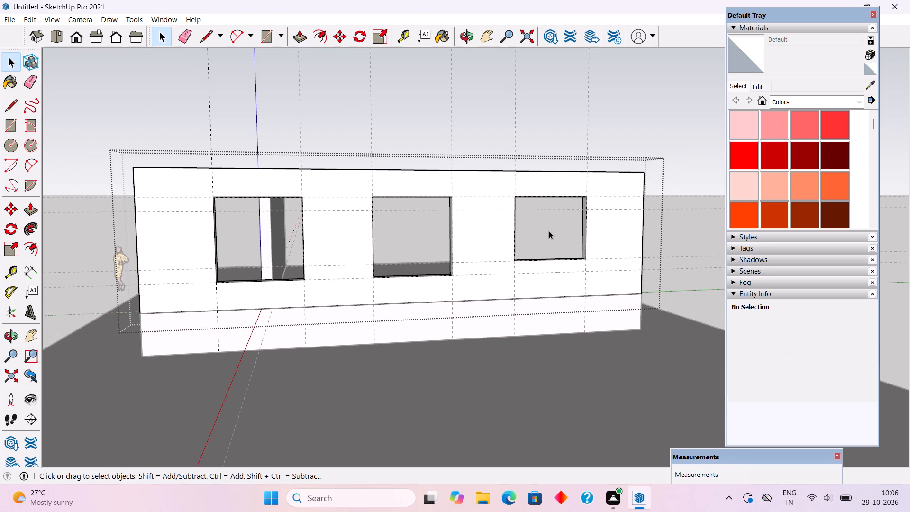
pyautogui.scroll(-1, 624, 226)
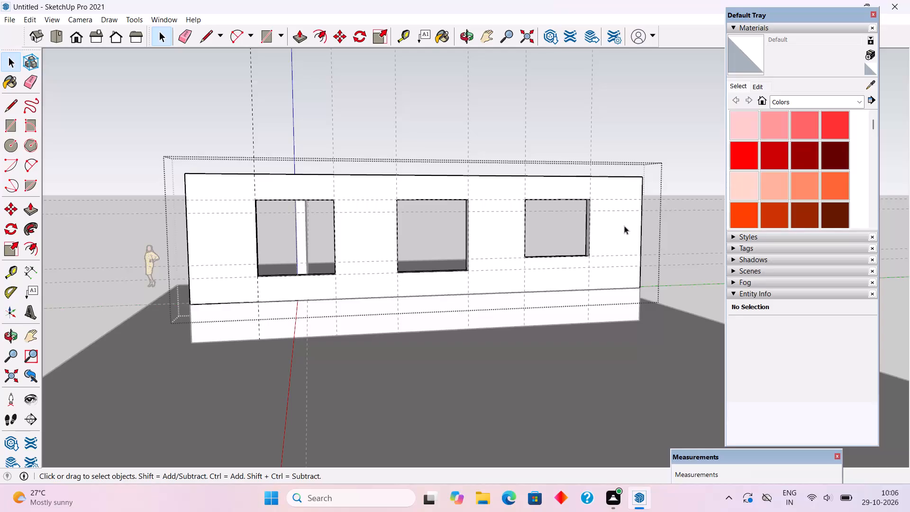
pyautogui.scroll(-1, 624, 226)
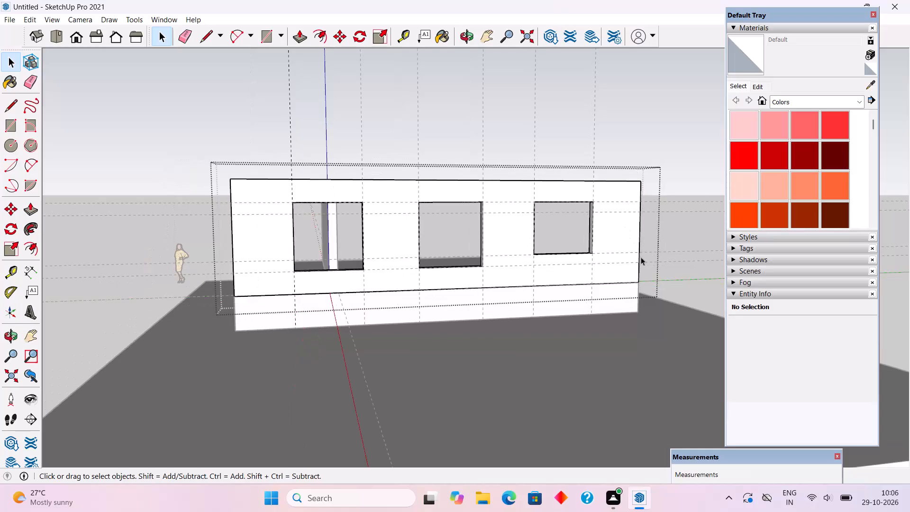
pyautogui.click(683, 153)
# Move the adjoining solid wall group 8' outward so that it sits on the base block's outer edge at the corner.
pyautogui.moveTo(514, 315); pyautogui.dragTo(520, 332, button='middle')
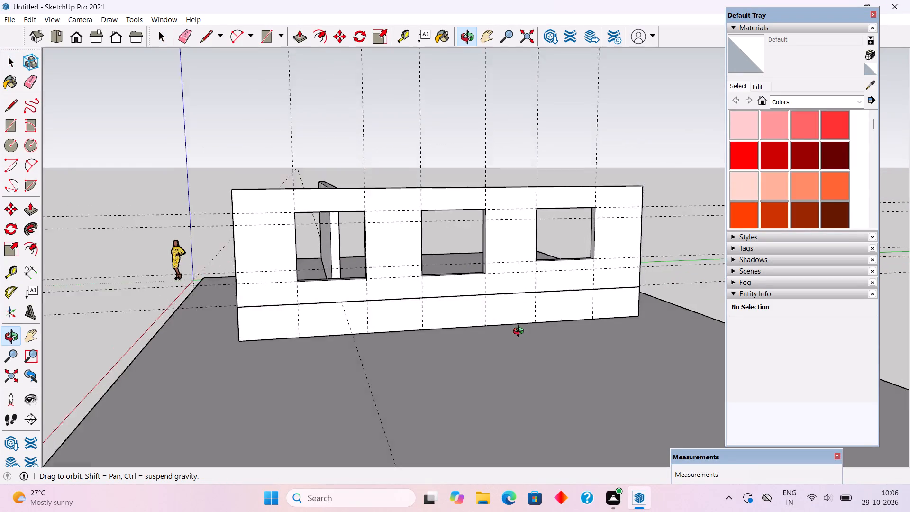
pyautogui.moveTo(520, 332); pyautogui.dragTo(707, 336, button='middle')
pyautogui.moveTo(353, 403); pyautogui.dragTo(591, 471, button='middle')
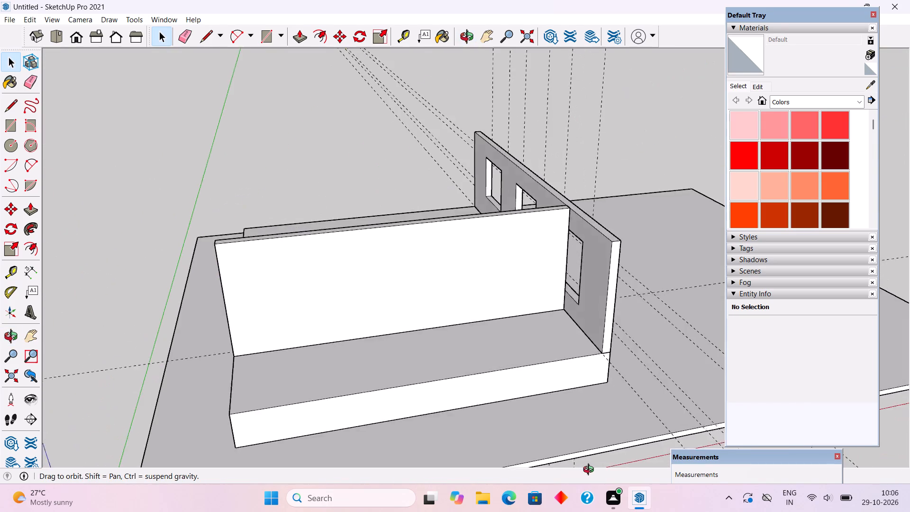
pyautogui.moveTo(591, 471); pyautogui.dragTo(604, 451, button='middle')
pyautogui.click(534, 282)
pyautogui.press('m')
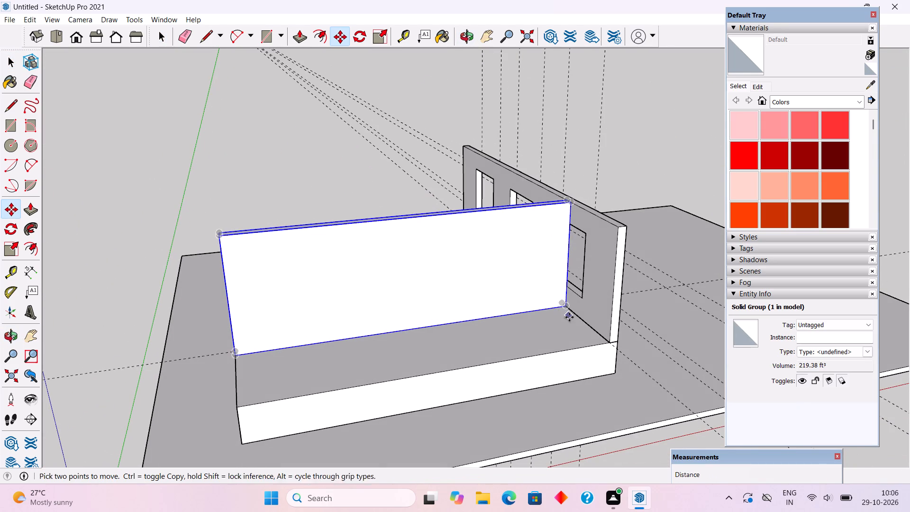
pyautogui.click(570, 311)
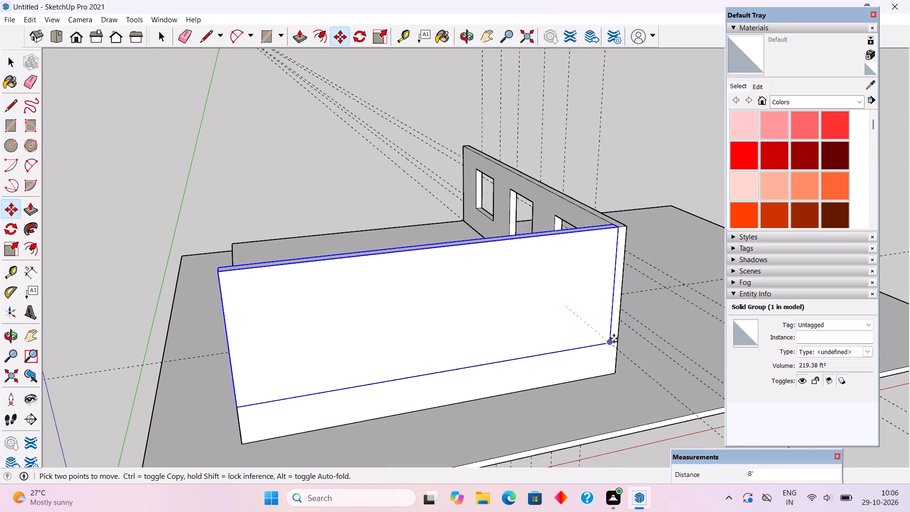
pyautogui.click(614, 338)
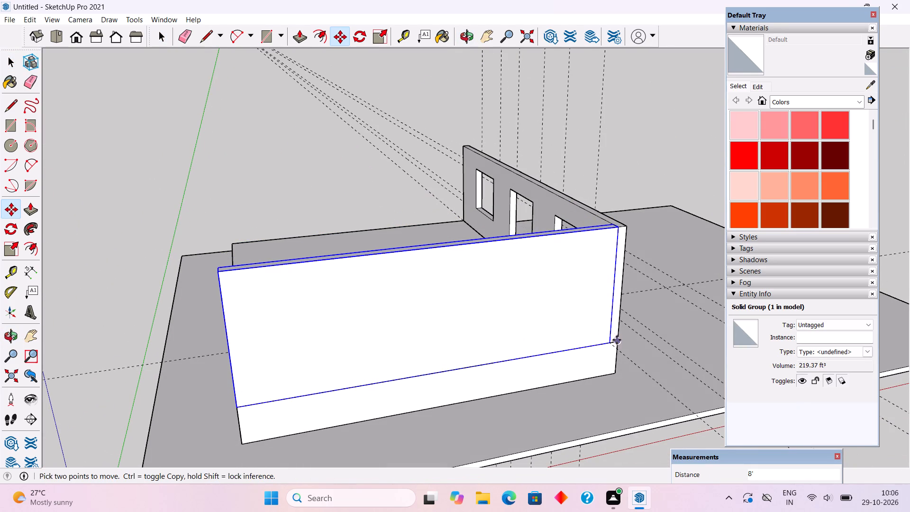
pyautogui.scroll(-1, 613, 323)
pyautogui.press('space')
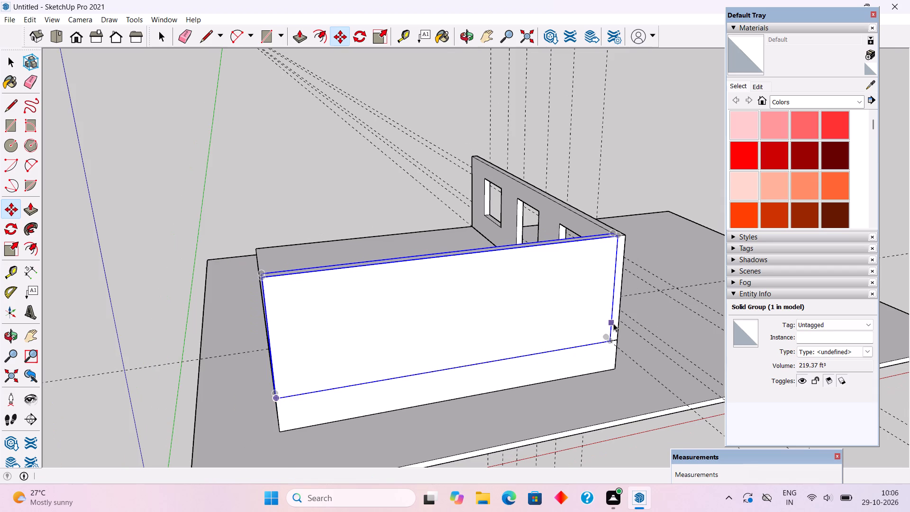
pyautogui.click(652, 185)
# Examine the wall corner and the three openings from outside at several angles.
pyautogui.moveTo(631, 264); pyautogui.dragTo(329, 258, button='middle')
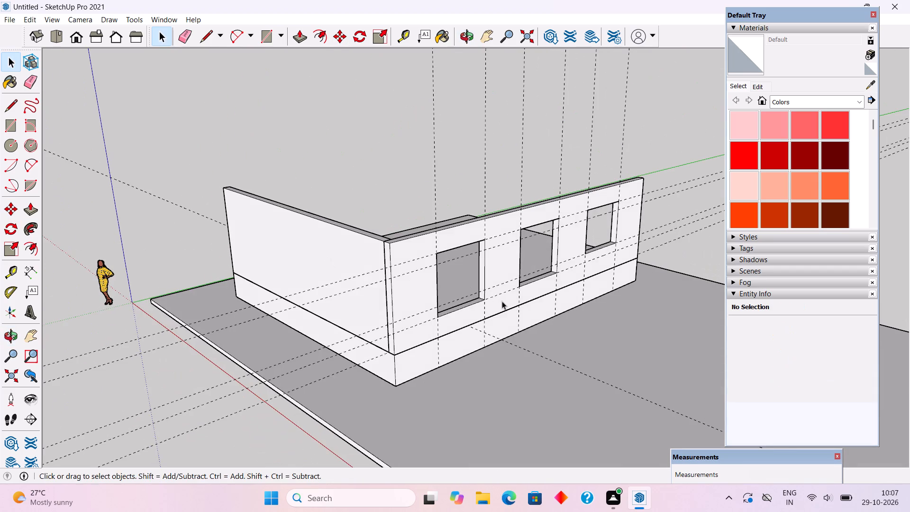
pyautogui.moveTo(494, 302); pyautogui.dragTo(385, 296, button='middle')
pyautogui.scroll(-2, 467, 324)
pyautogui.moveTo(515, 331); pyautogui.dragTo(476, 277, button='middle')
pyautogui.scroll(3, 511, 217)
pyautogui.scroll(2, 631, 301)
pyautogui.moveTo(629, 315); pyautogui.dragTo(647, 313, button='middle')
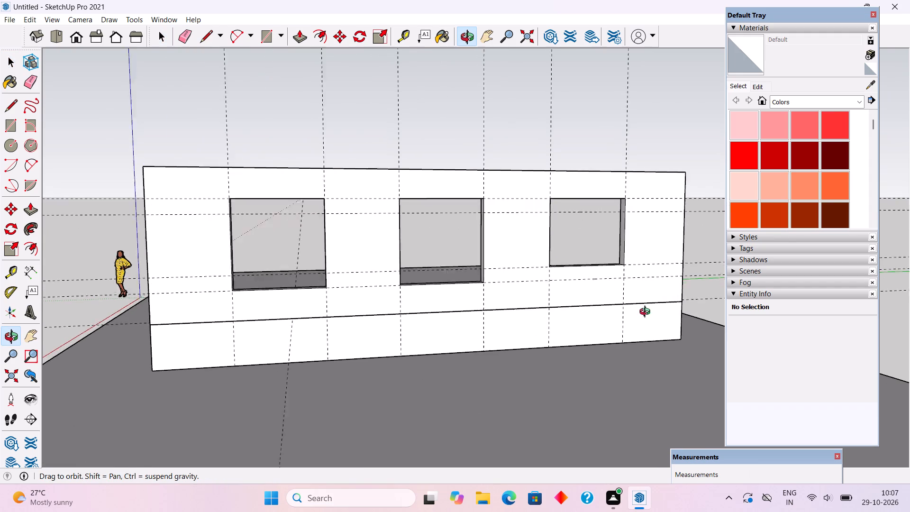
pyautogui.moveTo(647, 313); pyautogui.dragTo(715, 316, button='middle')
pyautogui.scroll(3, 673, 209)
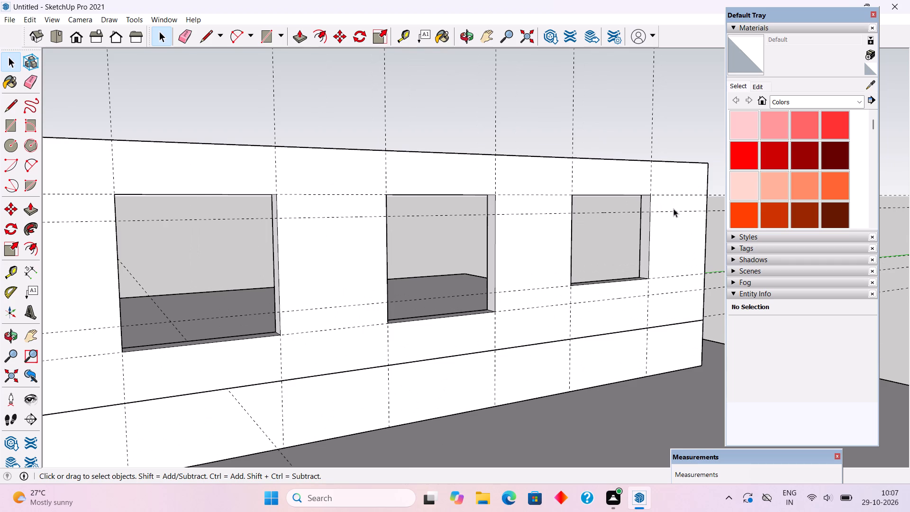
# Inside the wall group, Push/Pull the top face of the opening nearest the solid wall corner 1' upward.
pyautogui.scroll(-1, 673, 209)
pyautogui.moveTo(710, 263); pyautogui.dragTo(717, 238, button='middle')
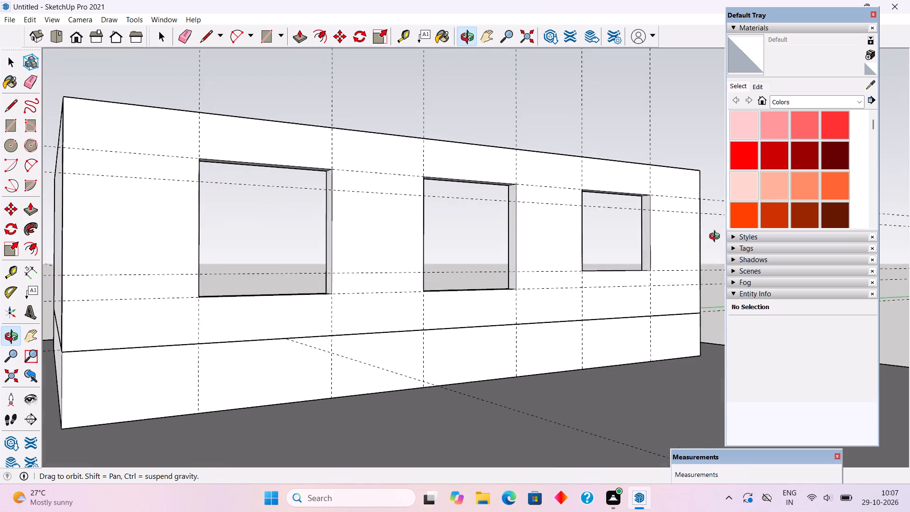
pyautogui.moveTo(717, 238); pyautogui.dragTo(761, 294, button='middle')
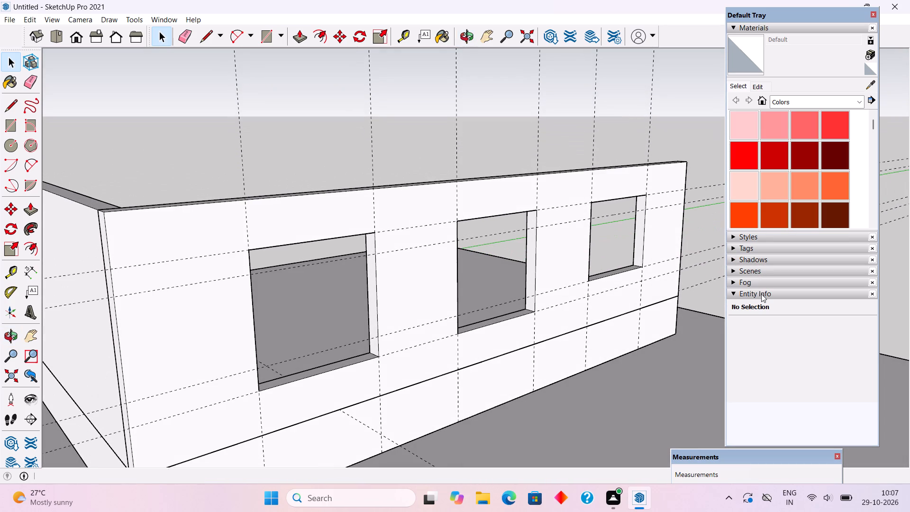
pyautogui.moveTo(642, 288); pyautogui.dragTo(646, 229, button='middle')
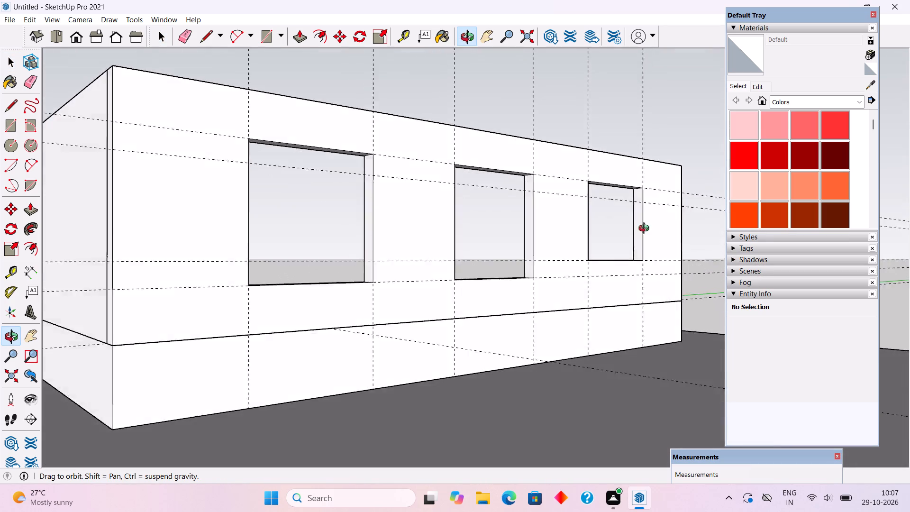
pyautogui.moveTo(646, 229); pyautogui.dragTo(675, 277, button='middle')
pyautogui.scroll(5, 281, 290)
pyautogui.moveTo(451, 222); pyautogui.dragTo(398, 152, button='middle')
pyautogui.scroll(4, 452, 167)
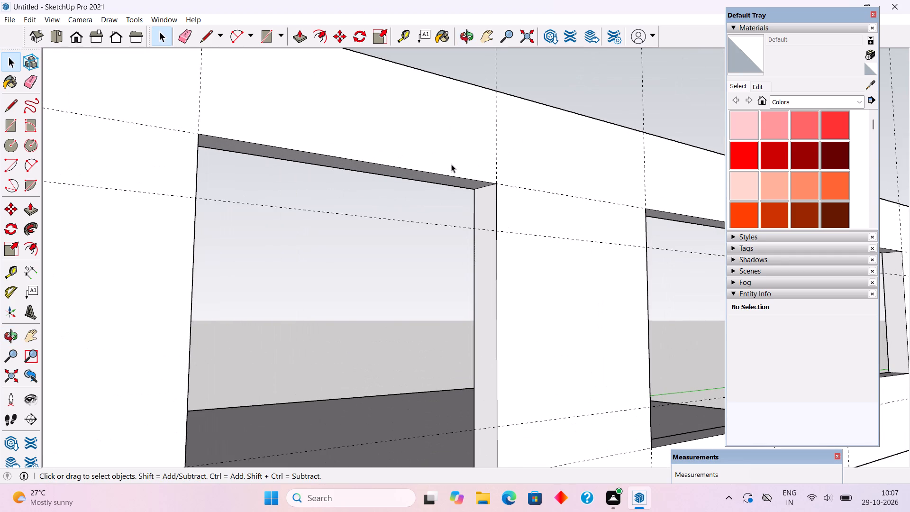
pyautogui.tripleClick(451, 164)
pyautogui.press('p')
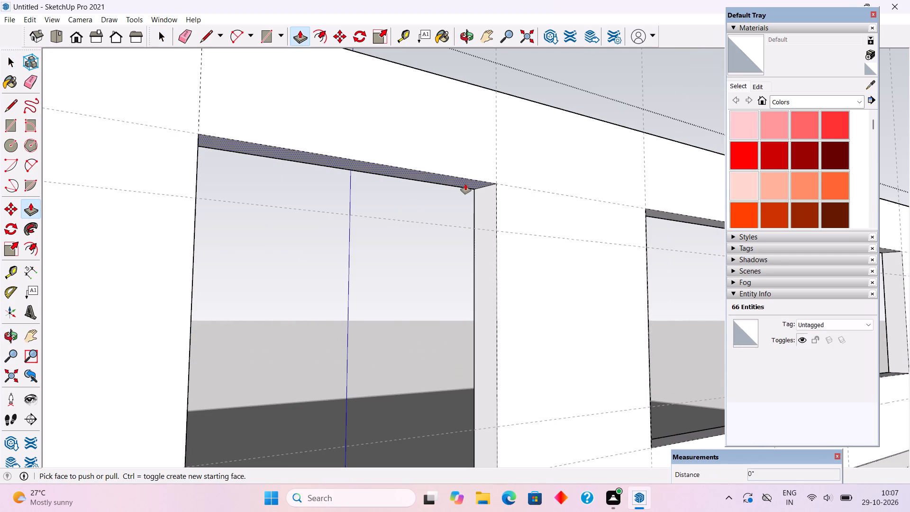
pyautogui.click(466, 185)
pyautogui.write("1'")
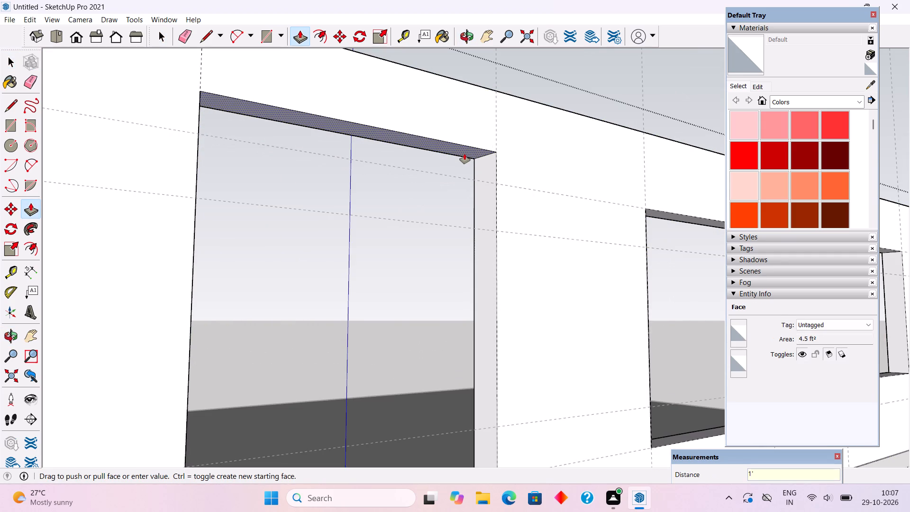
pyautogui.press('Return')
# Raise the top face of the middle opening by the same 1' with Push/Pull.
pyautogui.scroll(-4, 435, 199)
pyautogui.scroll(-3, 537, 242)
pyautogui.scroll(7, 624, 241)
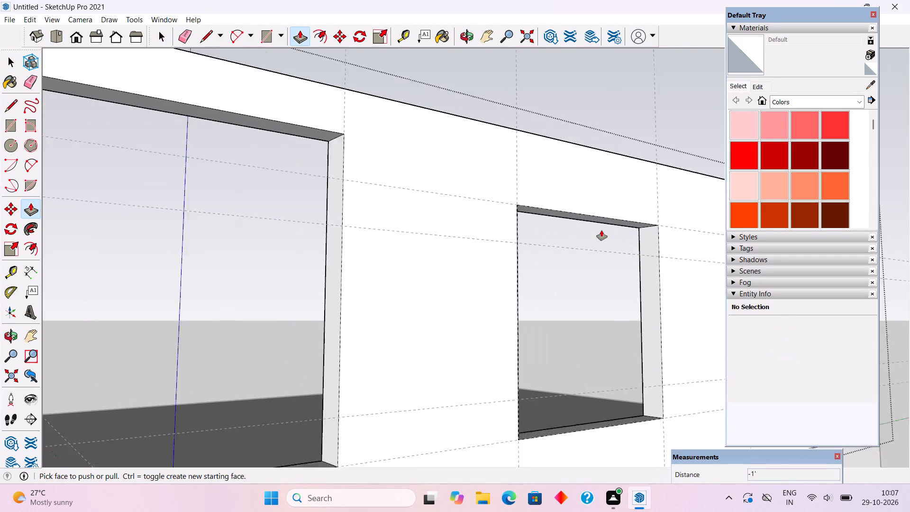
pyautogui.scroll(1, 601, 230)
pyautogui.doubleClick(605, 219)
# Raise the top face of the third opening, at the wall's far end, by the same 1', and close the wall group.
pyautogui.scroll(-5, 247, 315)
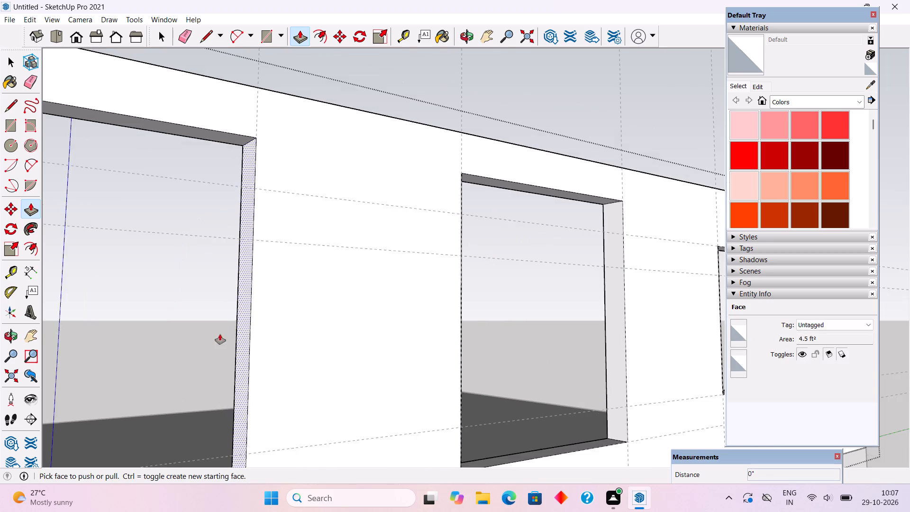
pyautogui.scroll(-6, 220, 334)
pyautogui.scroll(5, 526, 289)
pyautogui.moveTo(597, 276); pyautogui.dragTo(568, 191, button='middle')
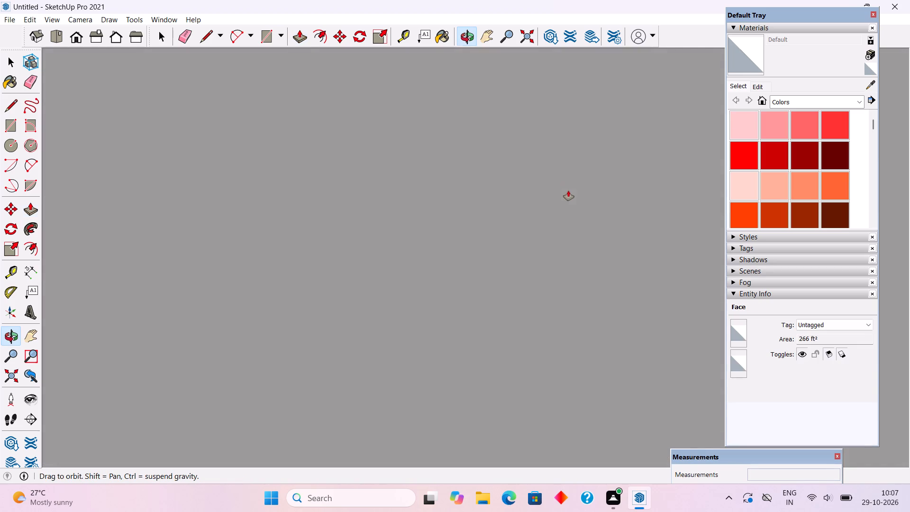
pyautogui.moveTo(568, 191); pyautogui.dragTo(569, 191, button='middle')
pyautogui.scroll(-4, 518, 348)
pyautogui.scroll(-14, 364, 315)
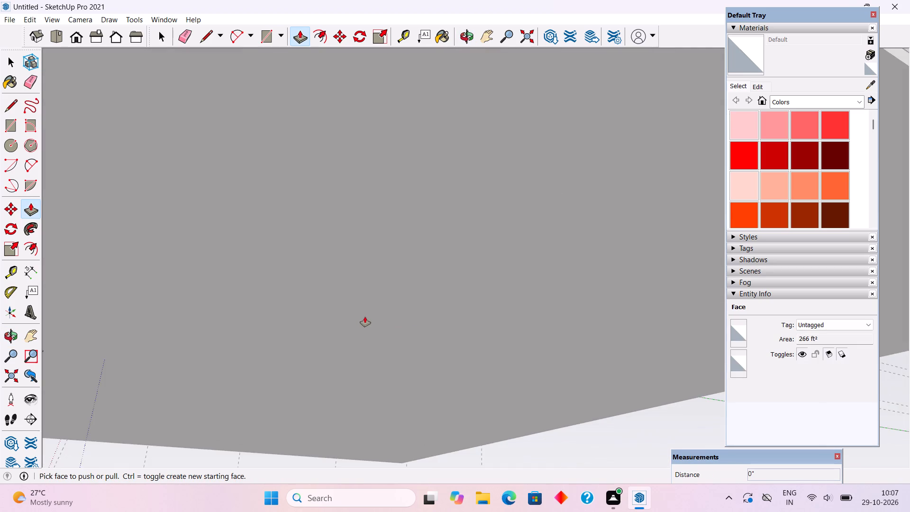
pyautogui.scroll(-15, 365, 317)
pyautogui.moveTo(372, 327); pyautogui.dragTo(397, 485, button='middle')
pyautogui.scroll(2, 407, 287)
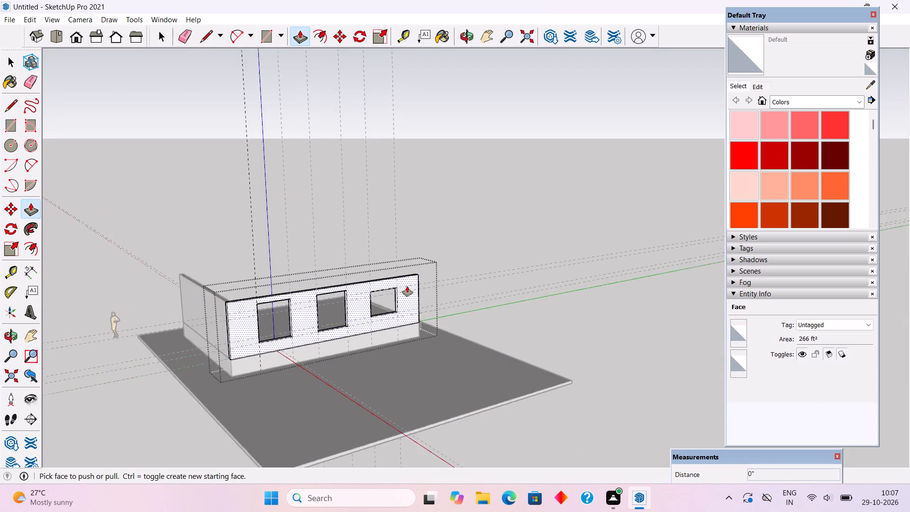
pyautogui.scroll(13, 407, 286)
pyautogui.moveTo(374, 302); pyautogui.dragTo(364, 232, button='middle')
pyautogui.scroll(3, 364, 224)
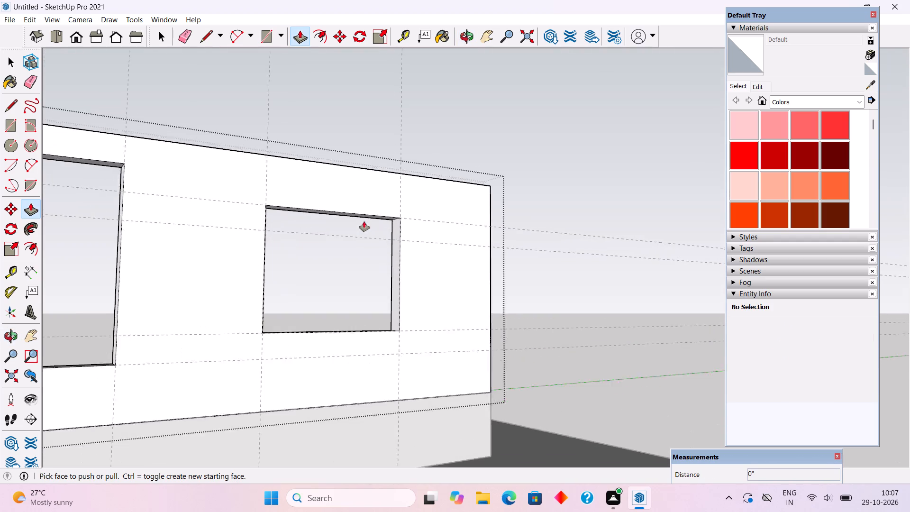
pyautogui.scroll(2, 364, 221)
pyautogui.doubleClick(373, 216)
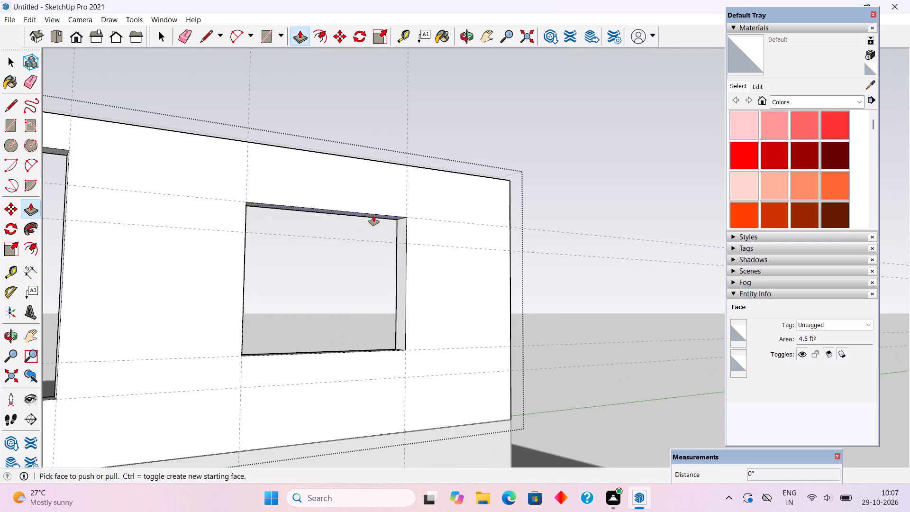
pyautogui.press('space')
pyautogui.click(552, 157)
# Draw a 7' by 6' rectangle filling the opening nearest the solid wall corner, outside the wall group.
pyautogui.scroll(-5, 552, 157)
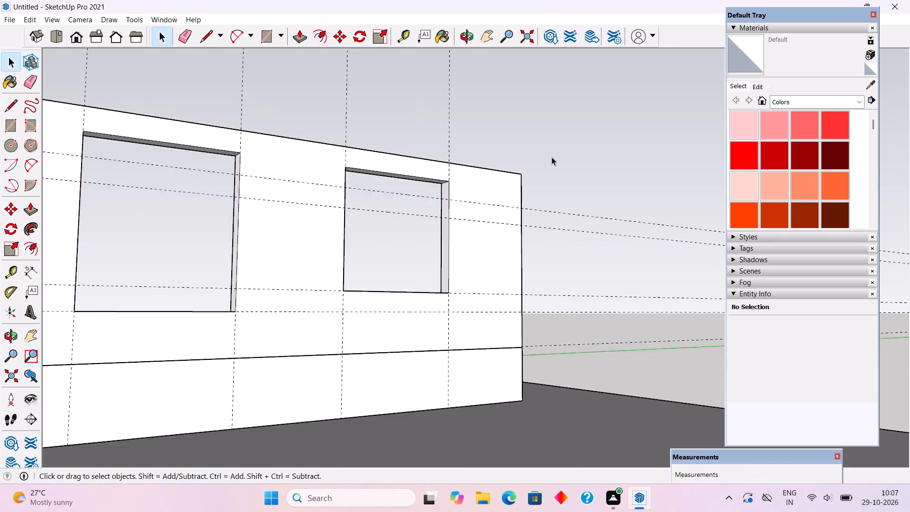
pyautogui.scroll(-3, 552, 157)
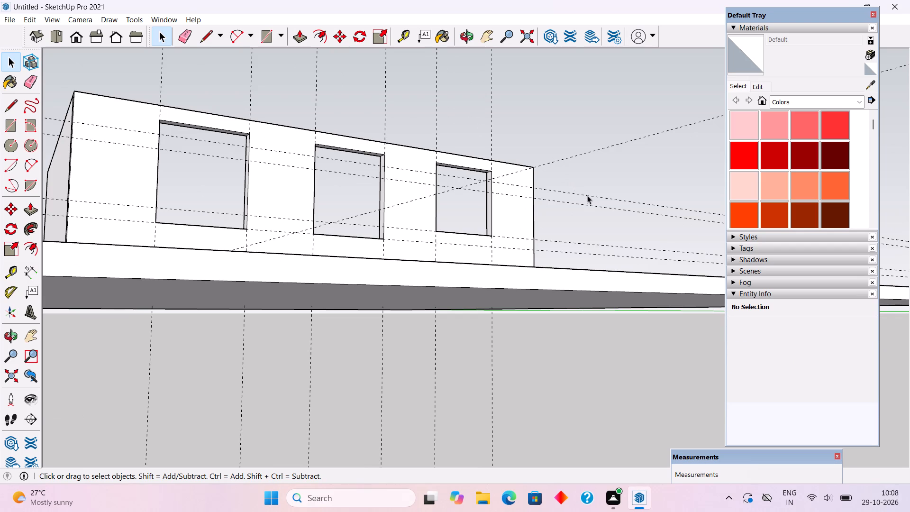
pyautogui.scroll(-3, 602, 210)
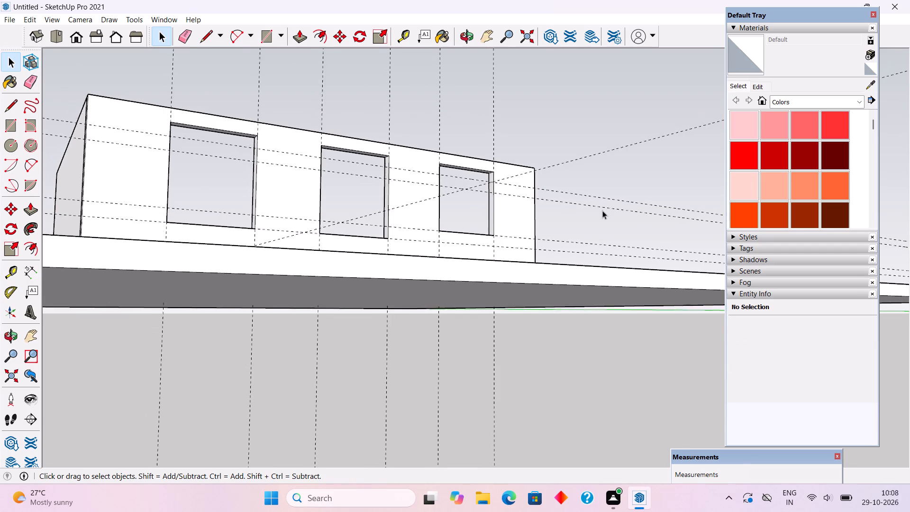
pyautogui.scroll(-1, 602, 210)
pyautogui.moveTo(436, 236); pyautogui.dragTo(350, 307, button='middle')
pyautogui.scroll(6, 103, 204)
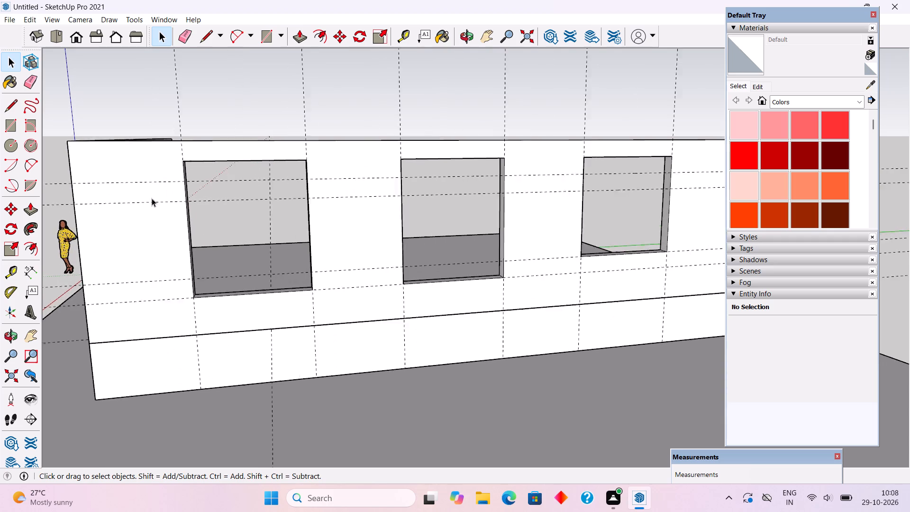
pyautogui.scroll(2, 152, 198)
pyautogui.moveTo(228, 224); pyautogui.dragTo(287, 222, button='middle')
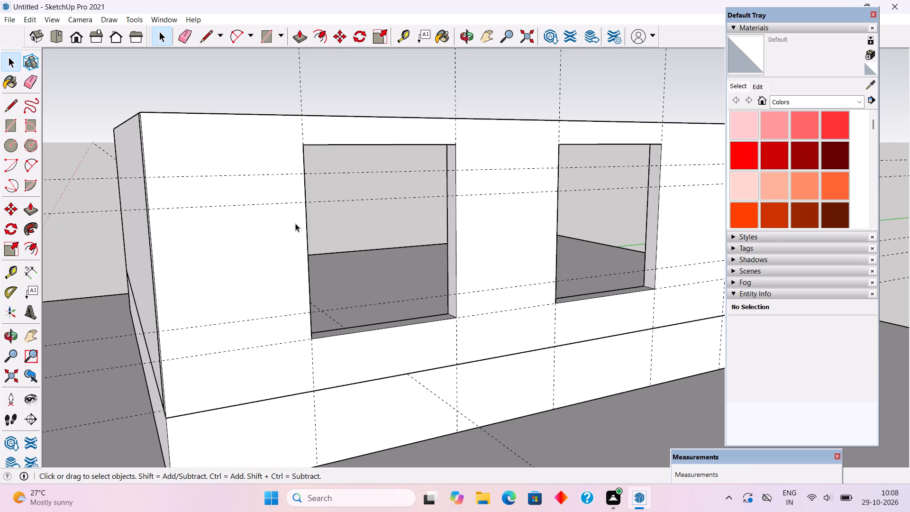
pyautogui.press('r')
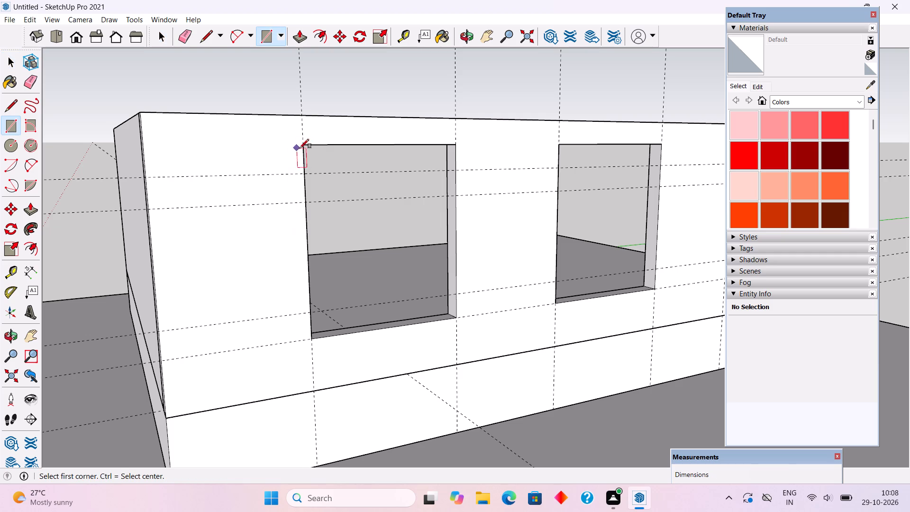
pyautogui.click(305, 142)
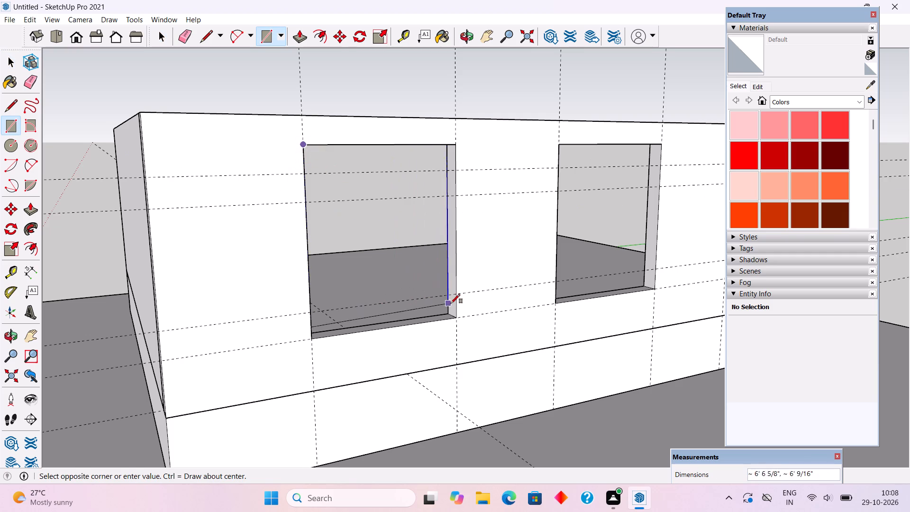
pyautogui.click(456, 317)
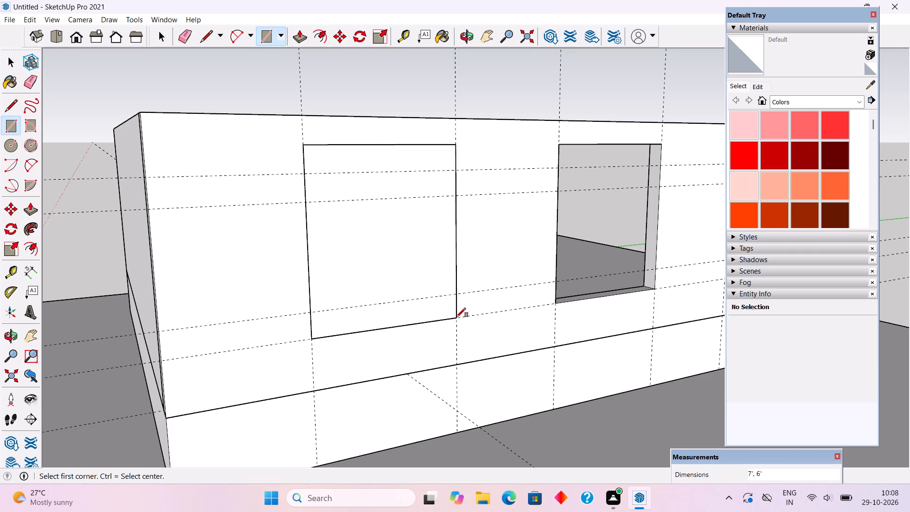
# Offset the rectangle's edges 5" inward to outline the window frame.
pyautogui.press('f')
pyautogui.click(405, 318)
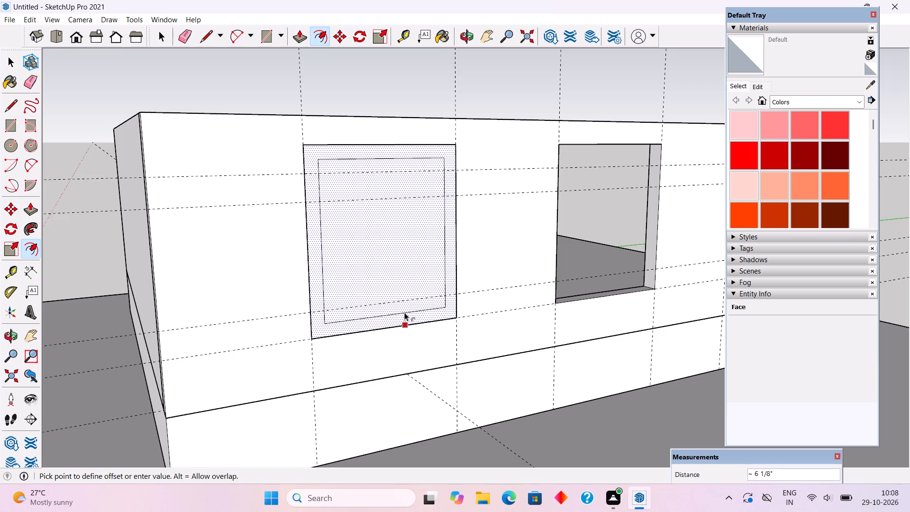
pyautogui.press('5')
pyautogui.hotkey('shift', '"')
pyautogui.press('Return')
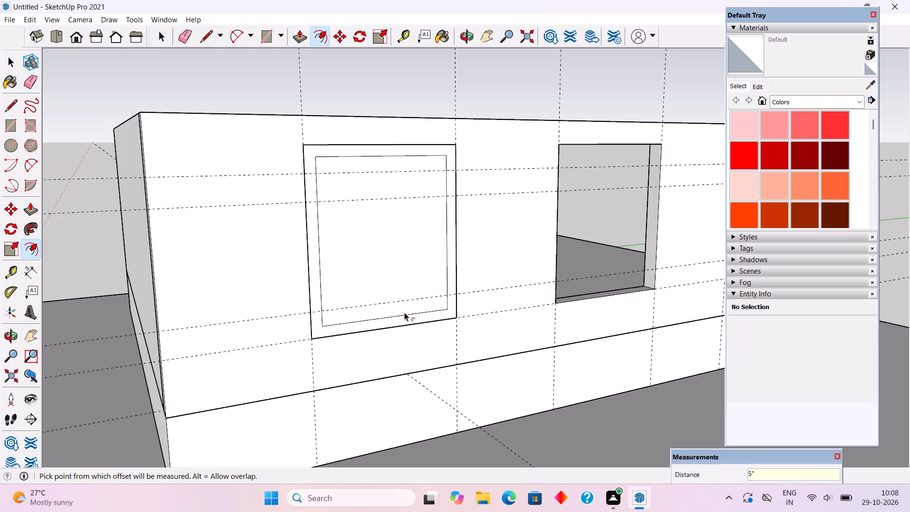
# Draw a 5' 2" line across the inner frame rectangle along the second horizontal guide from the top.
pyautogui.press('l')
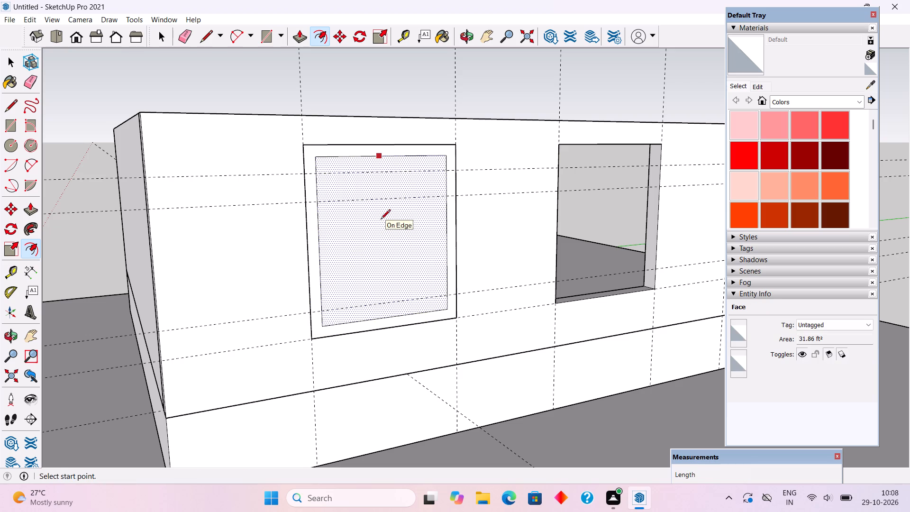
pyautogui.click(318, 202)
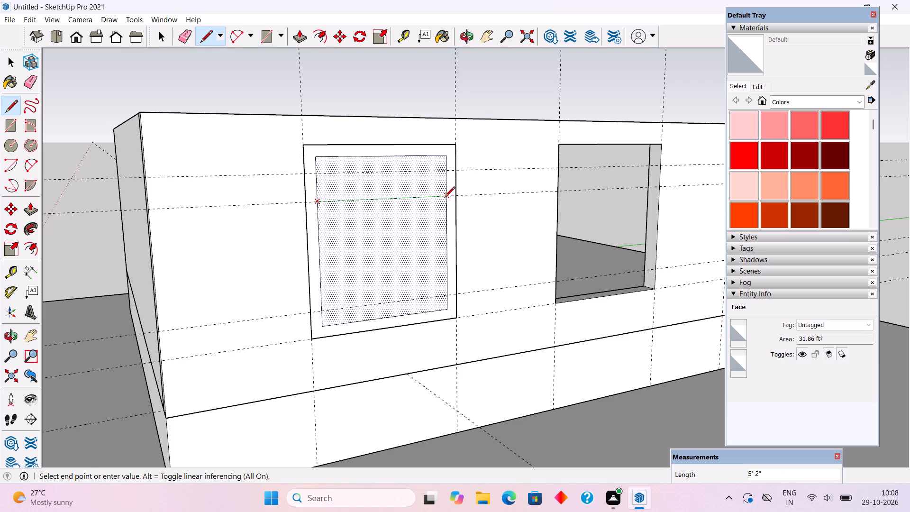
pyautogui.click(445, 197)
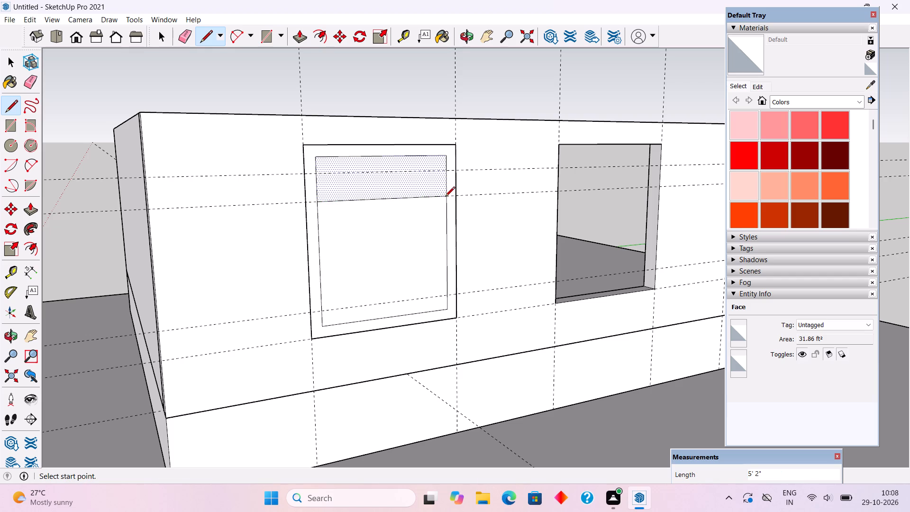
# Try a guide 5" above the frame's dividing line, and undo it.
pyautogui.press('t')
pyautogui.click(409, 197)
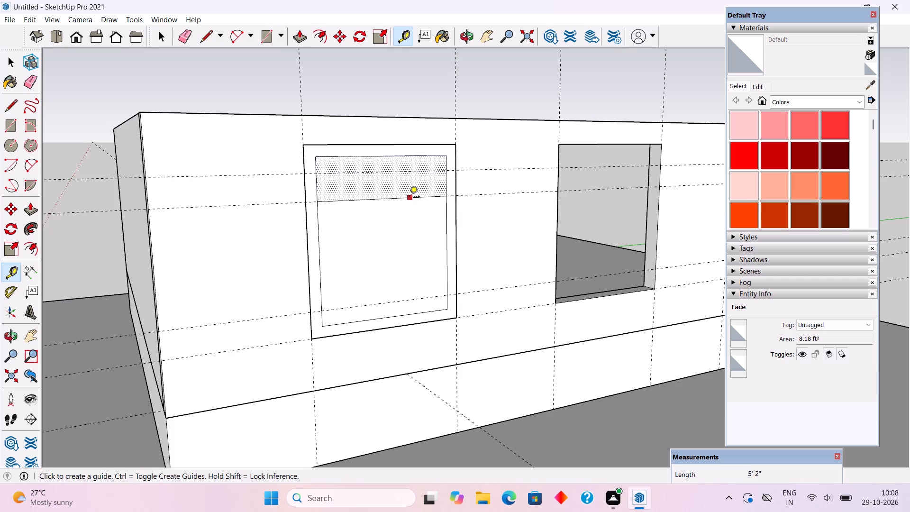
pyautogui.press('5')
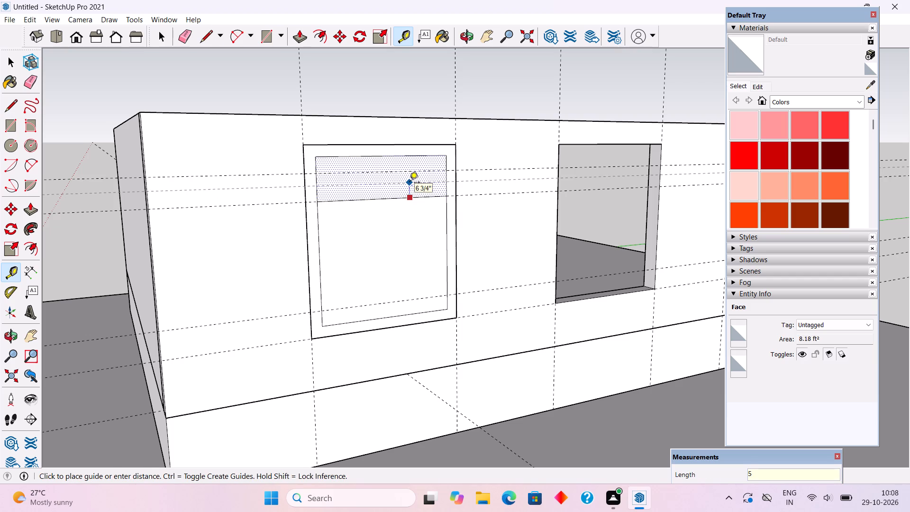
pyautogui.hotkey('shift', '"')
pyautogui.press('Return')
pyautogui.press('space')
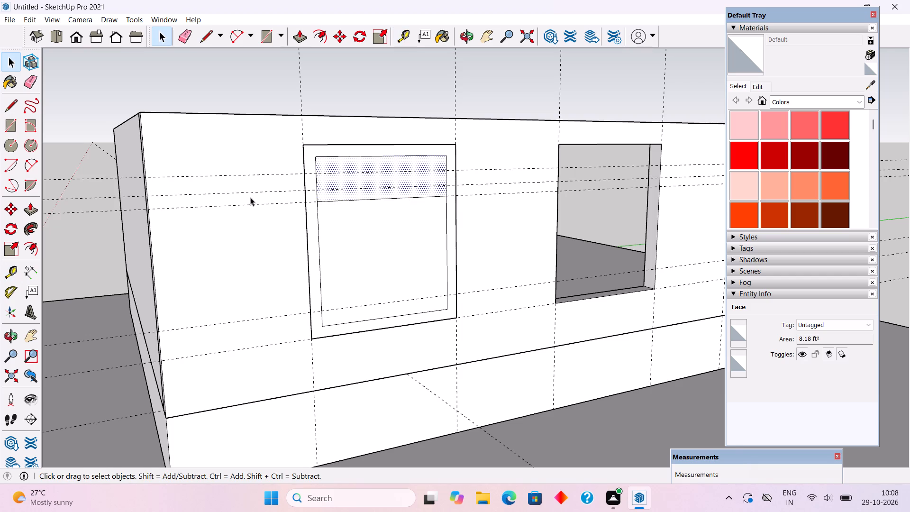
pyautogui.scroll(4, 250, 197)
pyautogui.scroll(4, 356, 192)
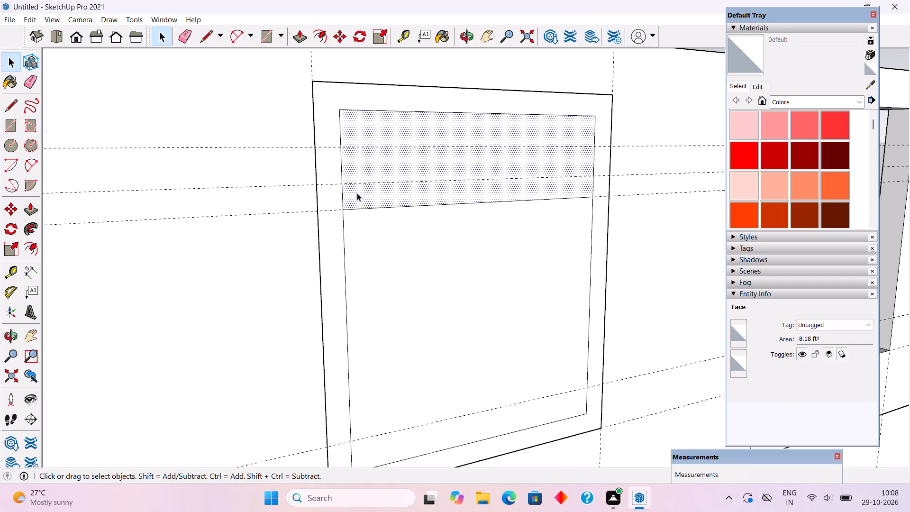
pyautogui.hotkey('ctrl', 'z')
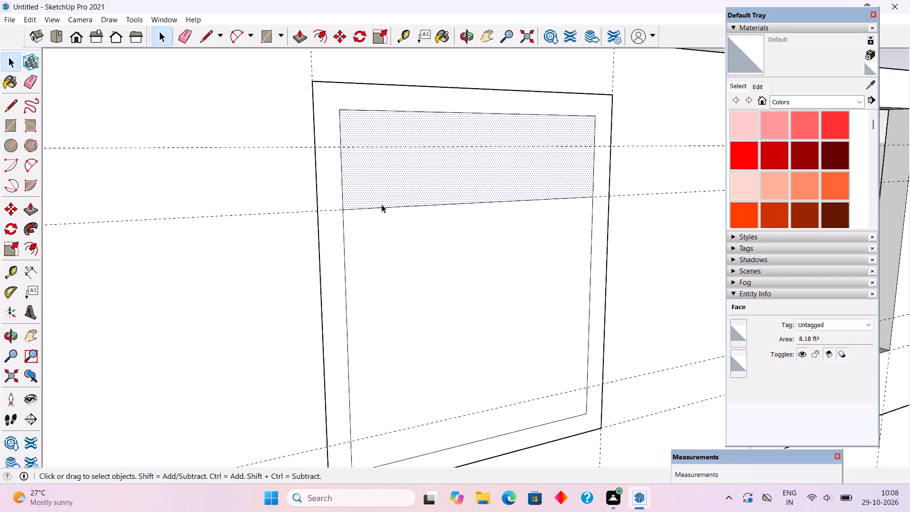
# Place two horizontal guides, one 2.5" above and one 2.5" below the frame's dividing line.
pyautogui.press('t')
pyautogui.click(389, 210)
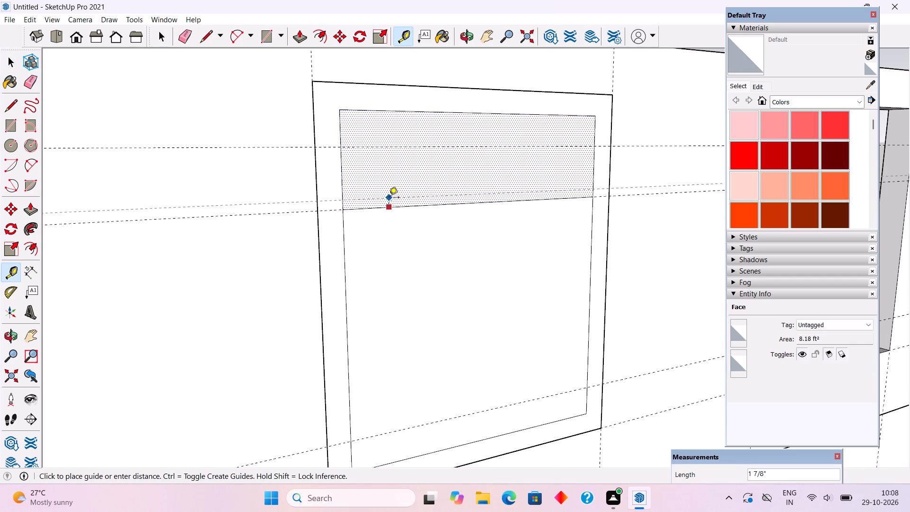
pyautogui.write('2.5"')
pyautogui.press('Return')
pyautogui.click(397, 210)
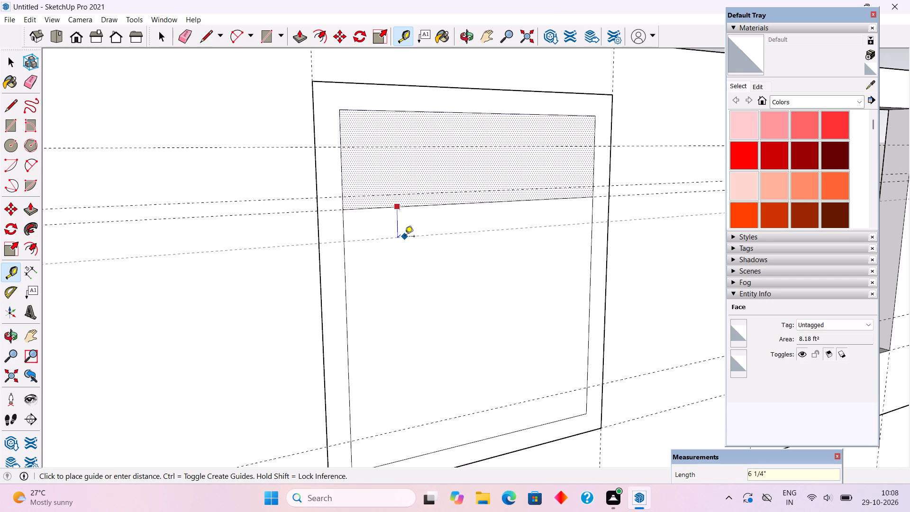
pyautogui.press('1')
pyautogui.press('BackSpace')
pyautogui.write('2.')
pyautogui.write('5"')
pyautogui.press('Return')
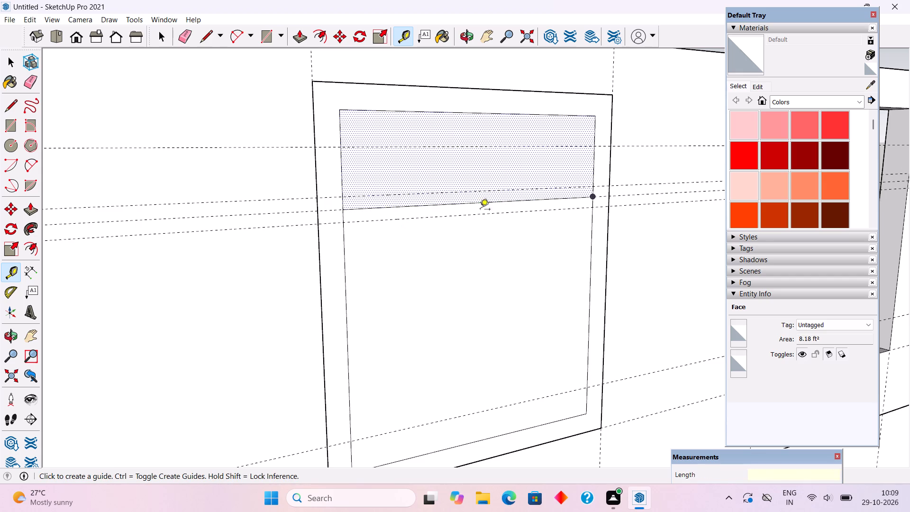
pyautogui.moveTo(353, 270); pyautogui.dragTo(264, 276, button='middle')
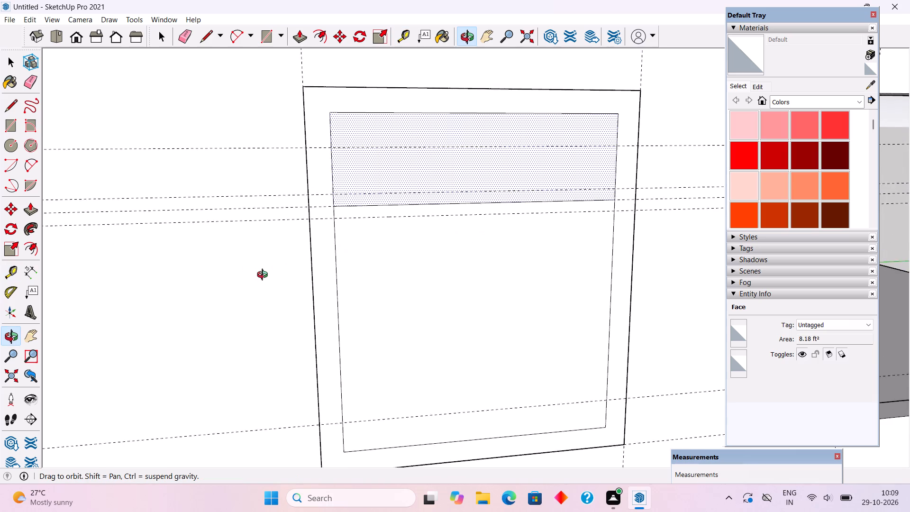
# Draw two 5' 2" lines across the inner frame rectangle along the guides just above and below the dividing line.
pyautogui.moveTo(264, 276); pyautogui.dragTo(309, 266, button='middle')
pyautogui.press('l')
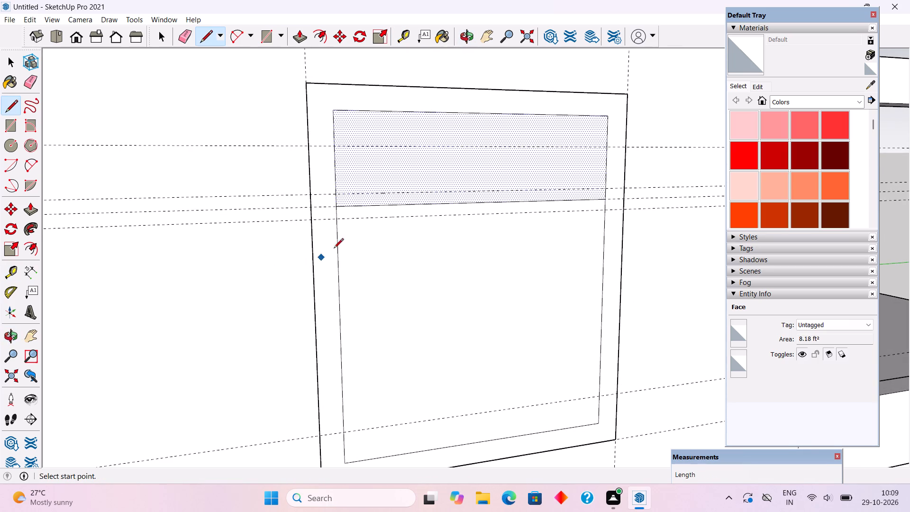
pyautogui.click(335, 193)
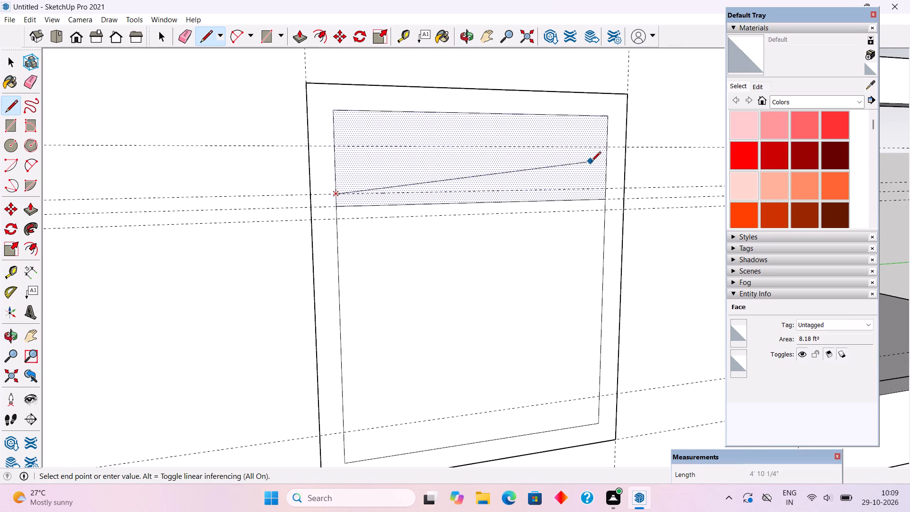
pyautogui.click(604, 189)
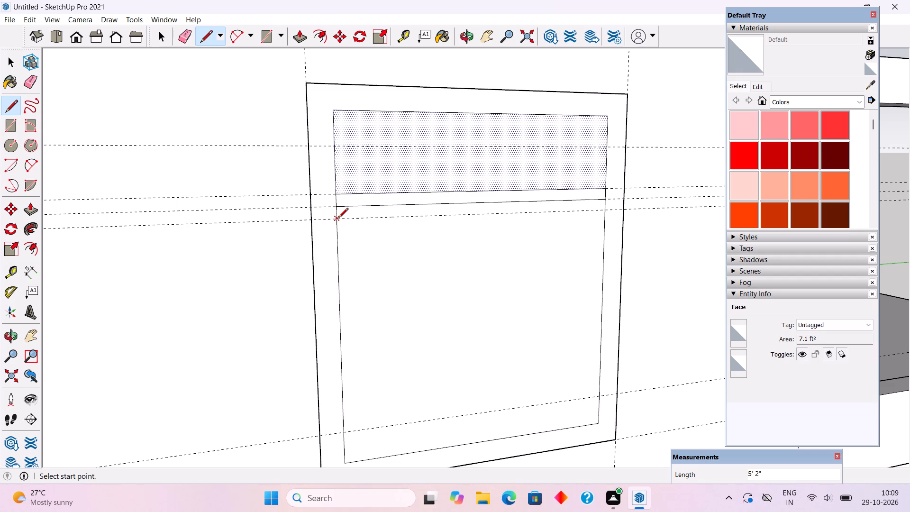
pyautogui.click(338, 219)
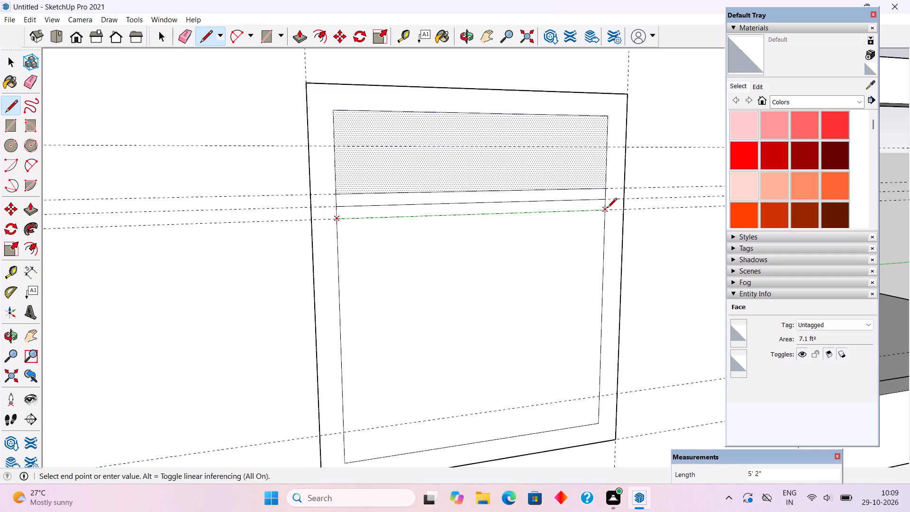
pyautogui.click(607, 209)
# Delete the original dividing line between the two new crossbar lines.
pyautogui.press('space')
pyautogui.click(593, 198)
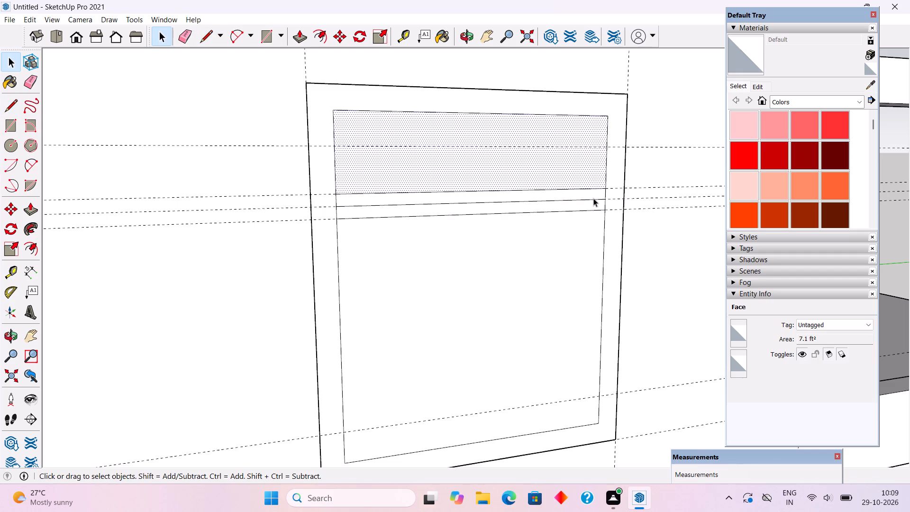
pyautogui.press('Delete')
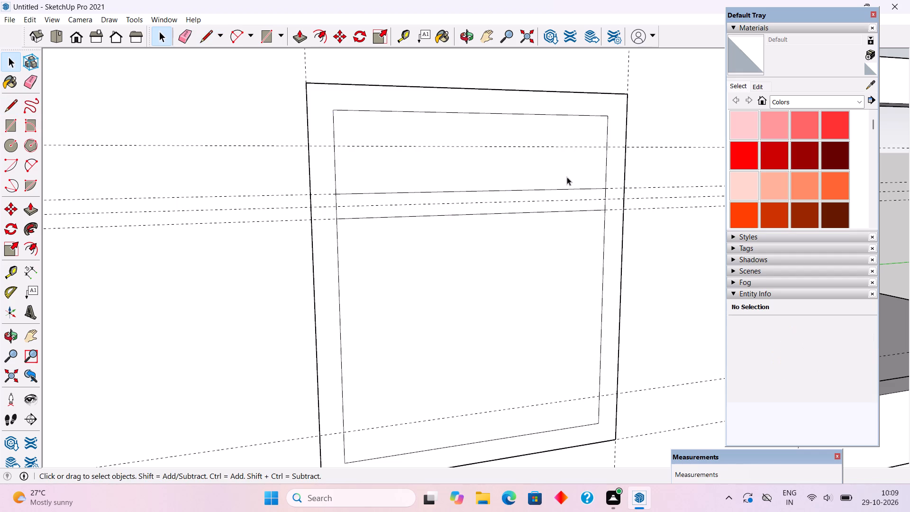
# Place a vertical guide 2' 7" from the inner frame's left edge, at the midpoint of its bottom edge.
pyautogui.press('t')
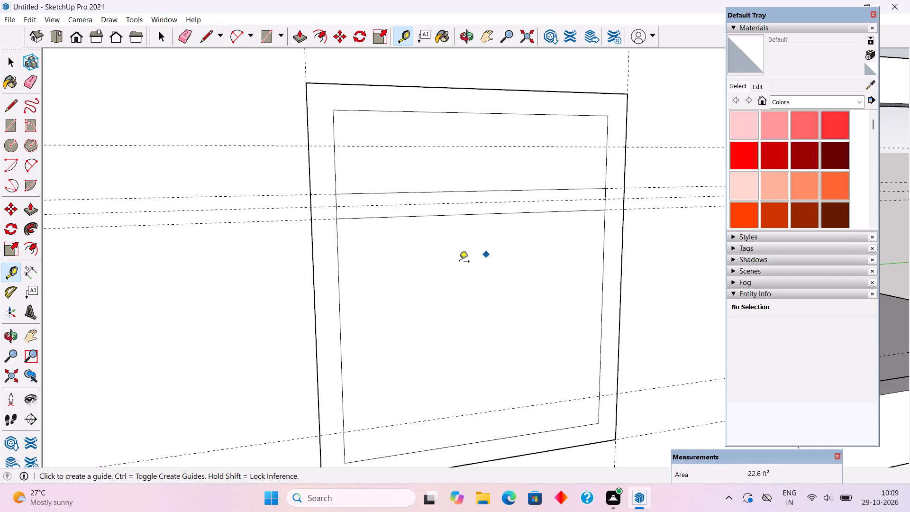
pyautogui.click(342, 310)
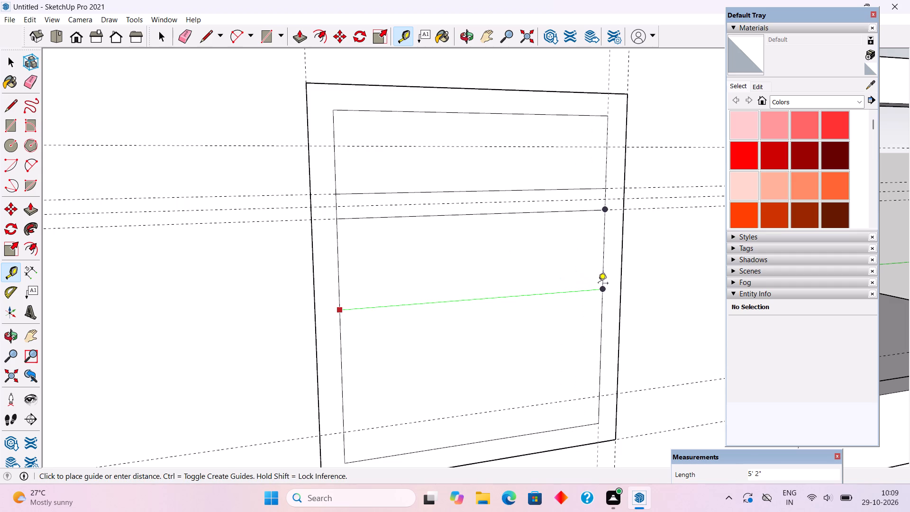
pyautogui.scroll(-2, 598, 284)
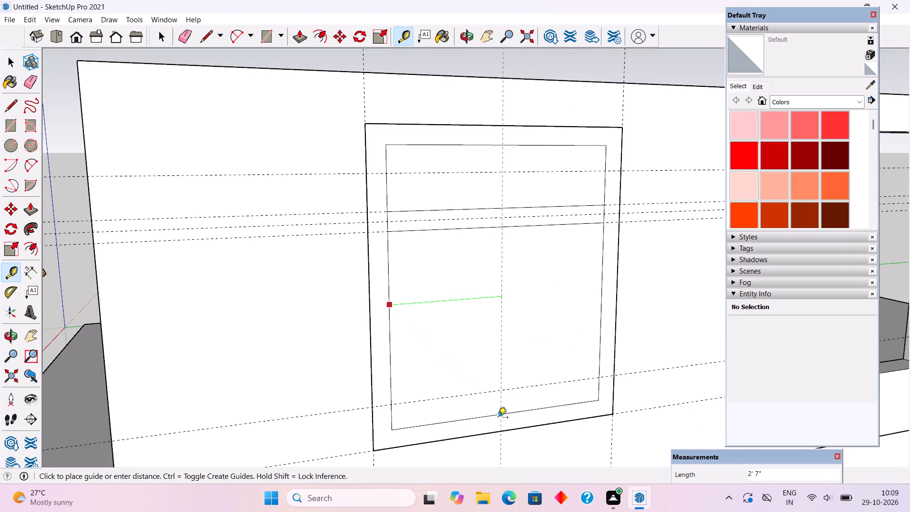
pyautogui.click(502, 417)
# Place two vertical guides, one 11" to each side of the window's centre guide.
pyautogui.moveTo(537, 376); pyautogui.dragTo(437, 309, button='middle')
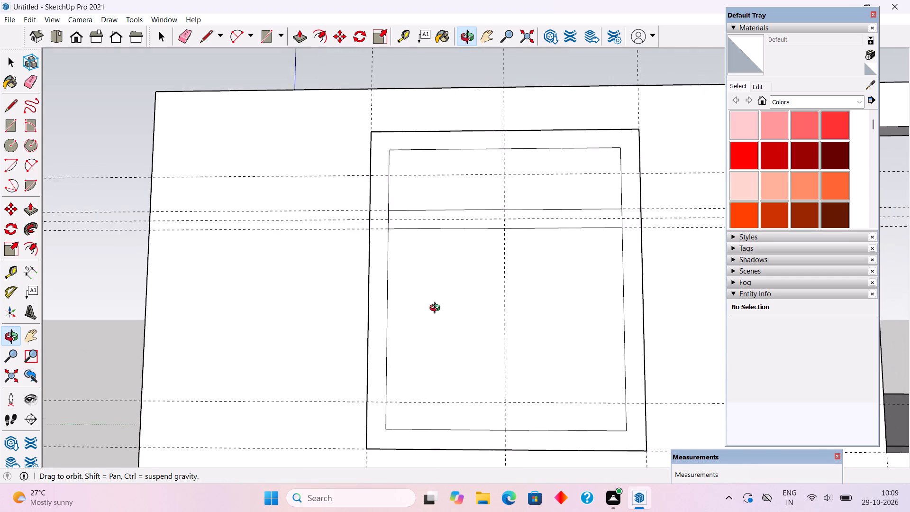
pyautogui.moveTo(437, 309); pyautogui.dragTo(448, 316, button='middle')
pyautogui.click(507, 337)
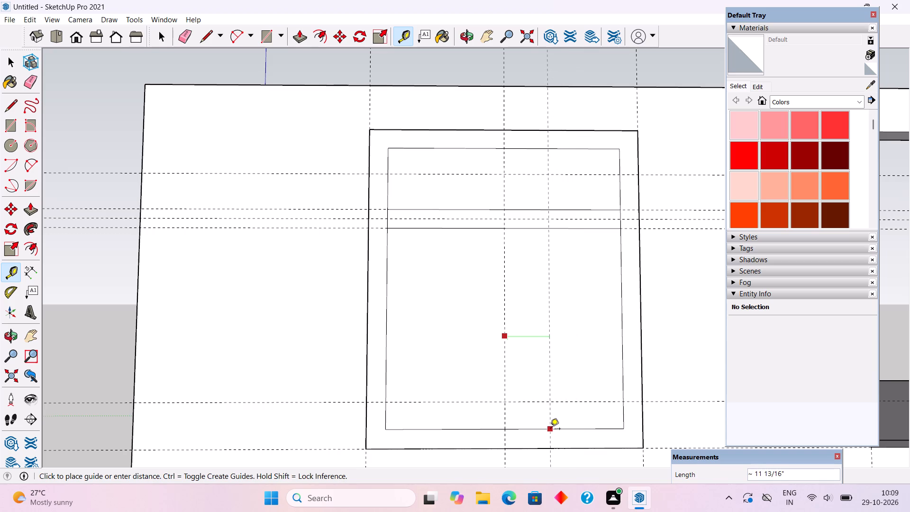
pyautogui.write('11"')
pyautogui.press('Return')
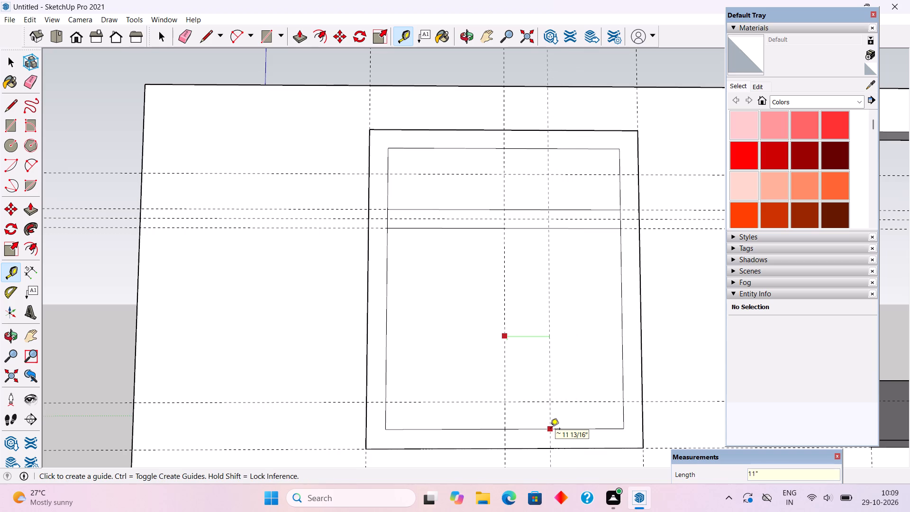
pyautogui.click(507, 358)
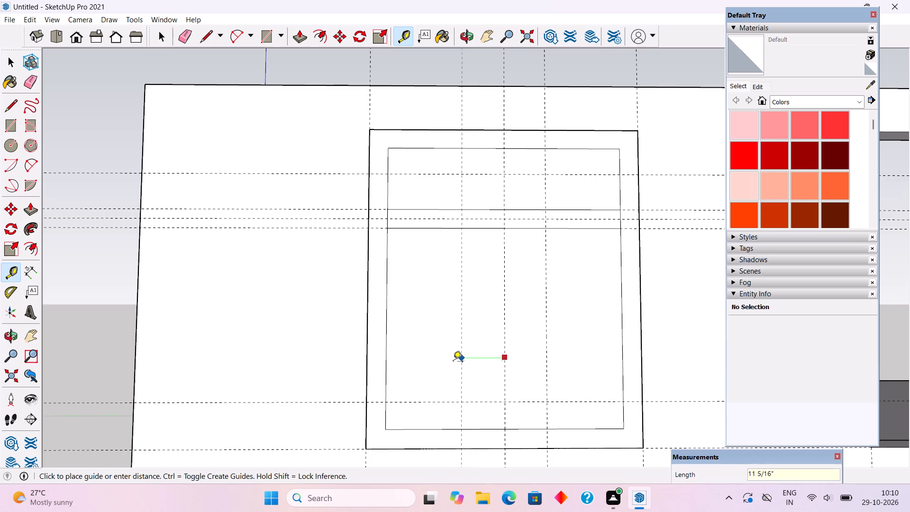
pyautogui.write('11"')
pyautogui.press('Return')
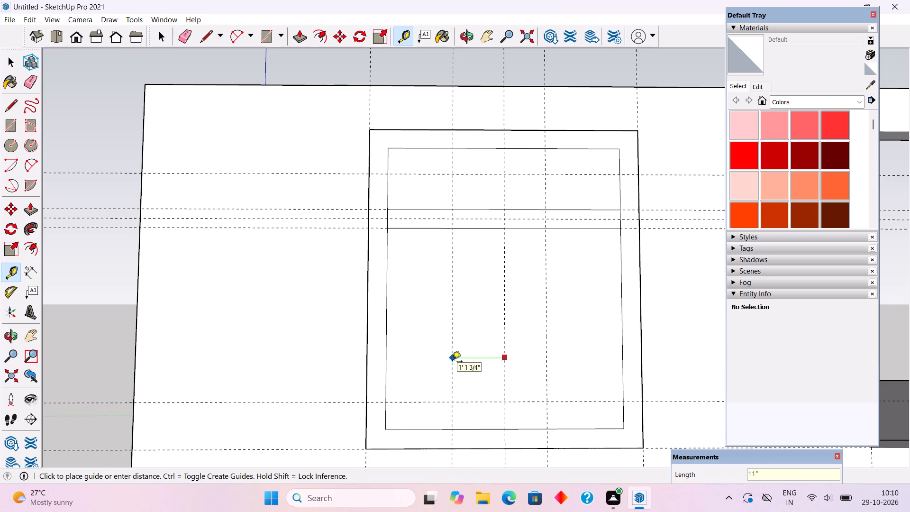
# Place vertical guides around the guide left of centre, 3" on its outer side and 2" on its inner side.
pyautogui.moveTo(452, 371); pyautogui.dragTo(473, 442, button='middle')
pyautogui.scroll(5, 462, 373)
pyautogui.click(466, 352)
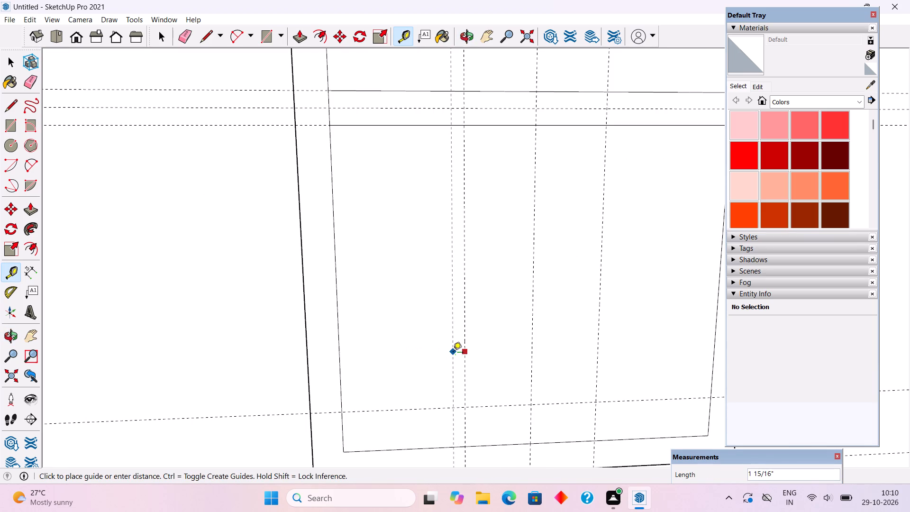
pyautogui.write('3"')
pyautogui.press('Return')
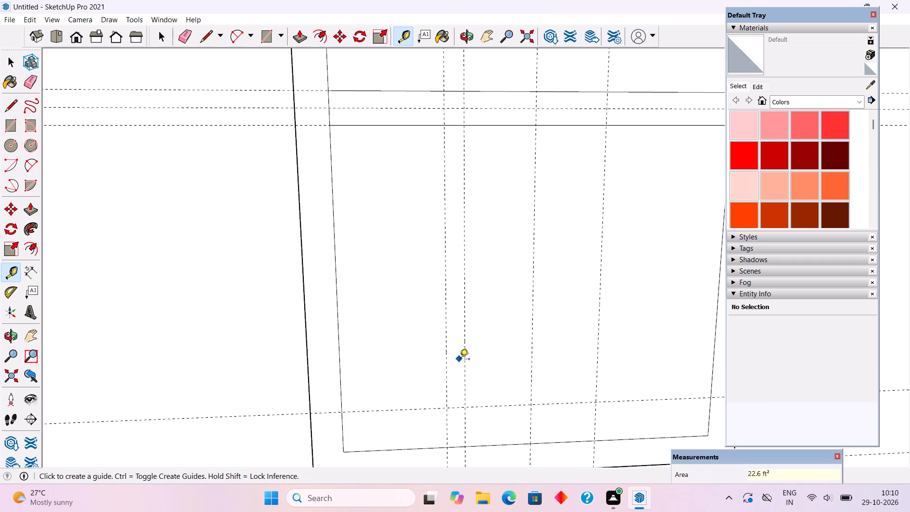
pyautogui.click(468, 364)
pyautogui.write('2"')
pyautogui.press('Return')
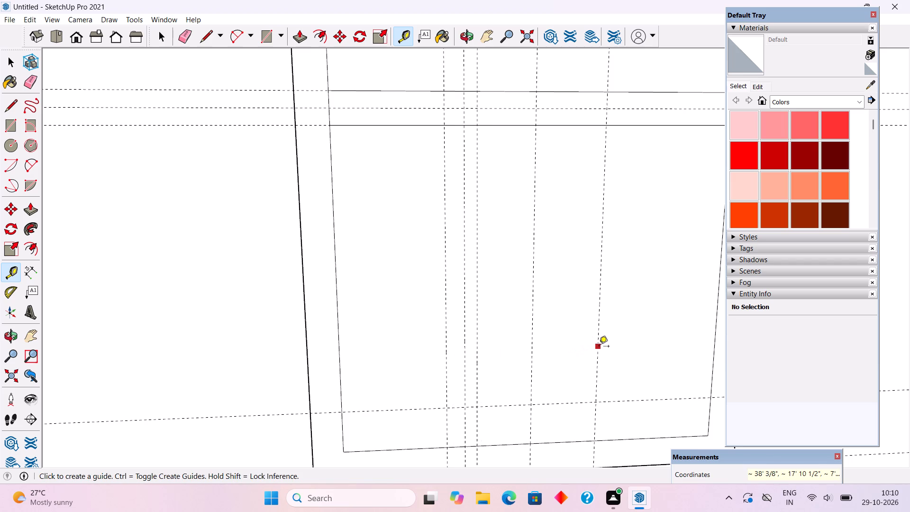
# Place vertical guides around the guide right of centre, 3" on its outer side and 2" on its inner side.
pyautogui.click(600, 347)
pyautogui.press('3')
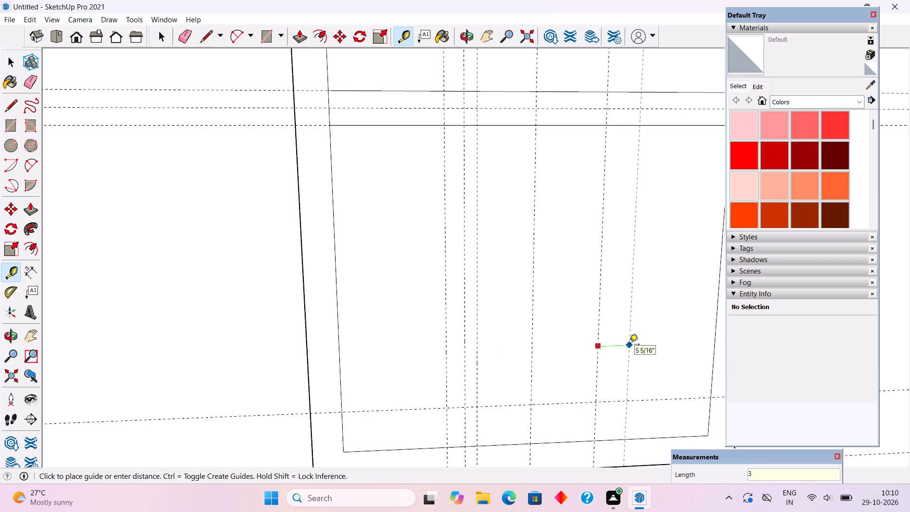
pyautogui.hotkey('shift', '"')
pyautogui.press('Return')
pyautogui.click(599, 332)
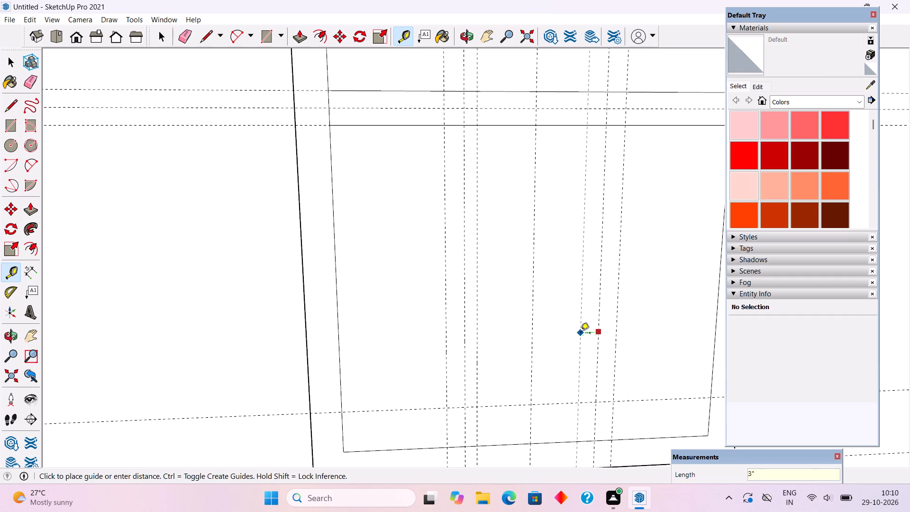
pyautogui.write('2"')
pyautogui.press('Return')
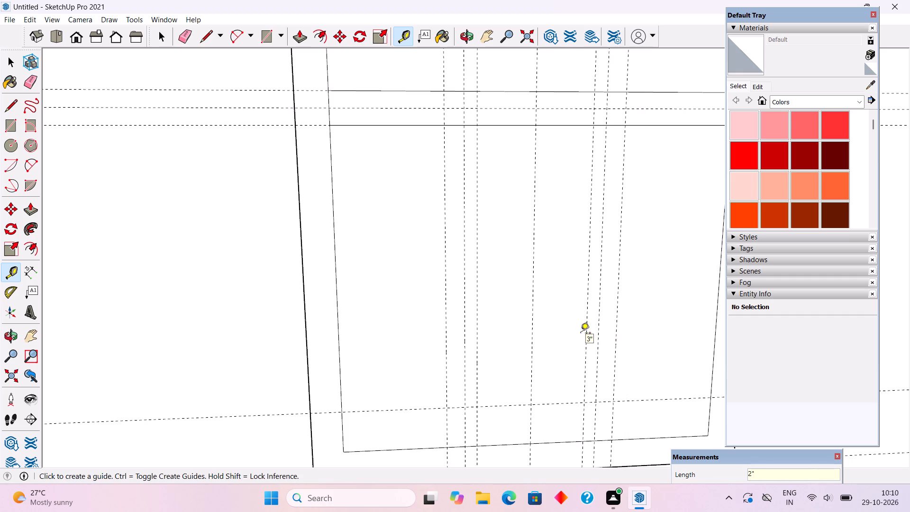
pyautogui.press('space')
# Draw the left mullion's two 4' 4 1/2" vertical lines between the frame's bottom edge and the crossbar, along its outermost and innermost guides.
pyautogui.scroll(-9, 573, 349)
pyautogui.moveTo(626, 400); pyautogui.dragTo(648, 268, button='middle')
pyautogui.scroll(2, 591, 233)
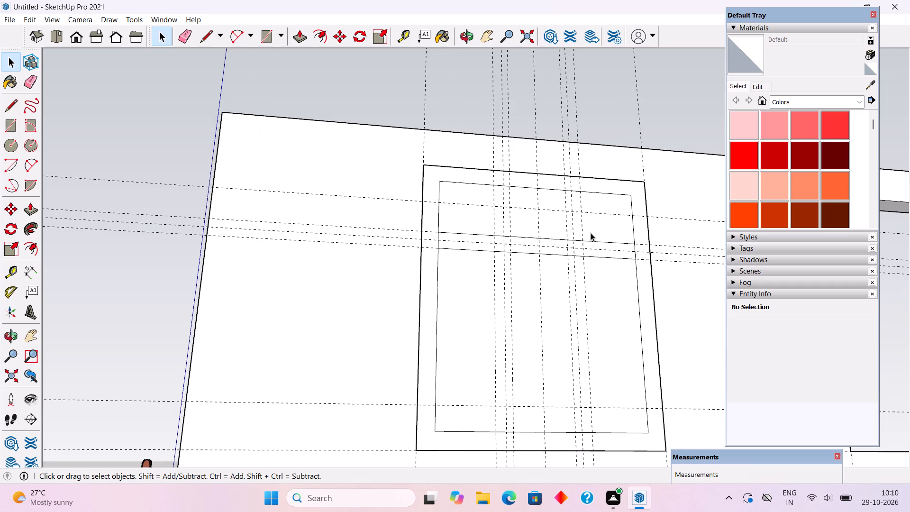
pyautogui.moveTo(588, 255); pyautogui.dragTo(588, 316, button='middle')
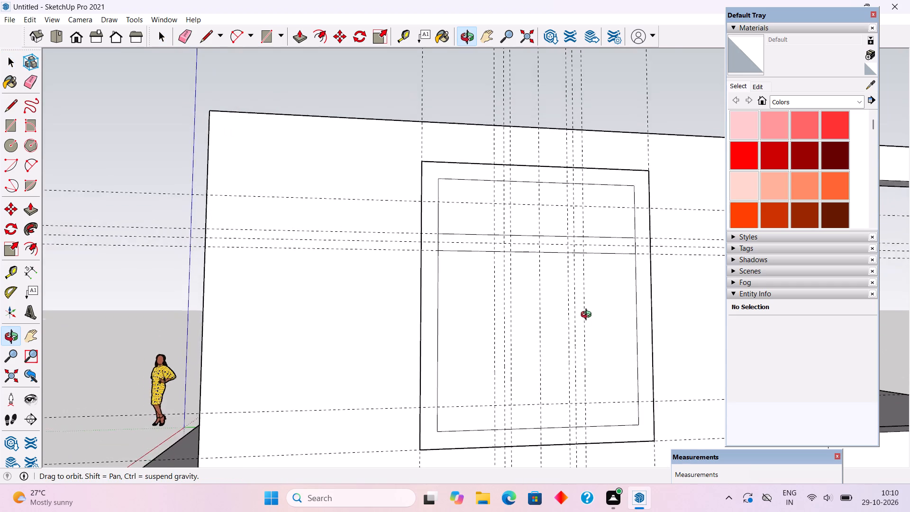
pyautogui.moveTo(588, 316); pyautogui.dragTo(429, 335, button='middle')
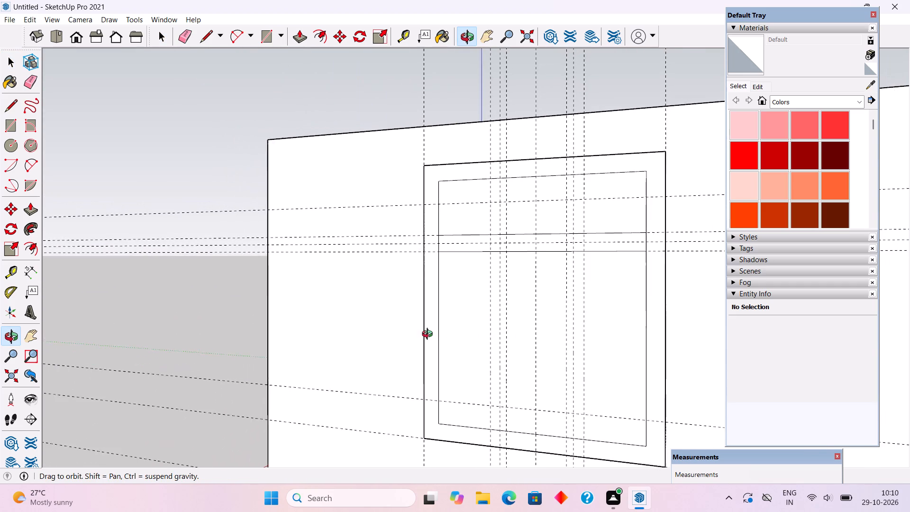
pyautogui.moveTo(429, 335); pyautogui.dragTo(591, 337, button='middle')
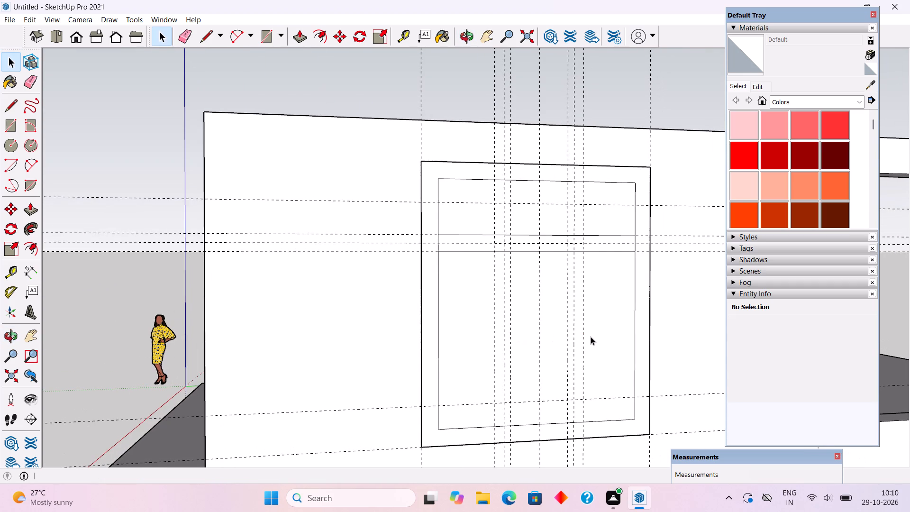
pyautogui.press('l')
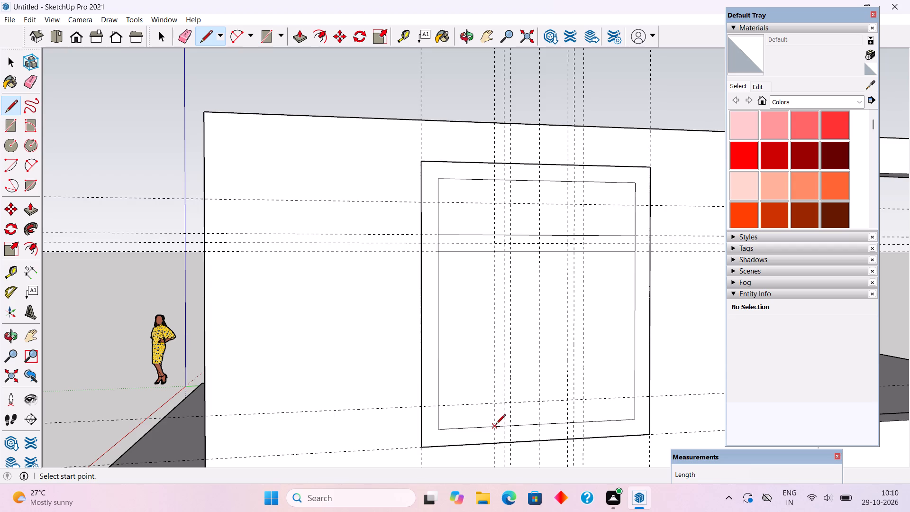
pyautogui.click(496, 425)
pyautogui.click(493, 251)
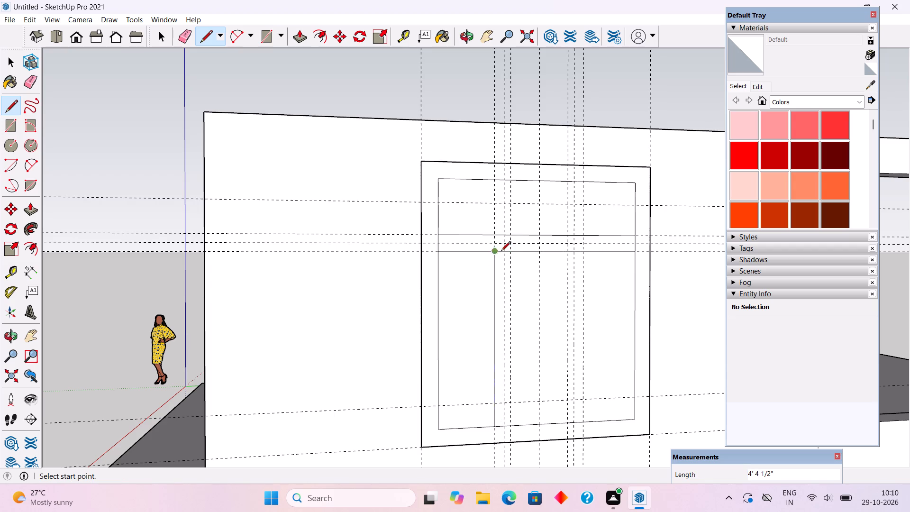
pyautogui.click(512, 255)
pyautogui.click(512, 428)
# Draw the right mullion's two 4' 4 1/2" vertical lines between the frame's bottom edge and the crossbar, along its innermost and outermost guides.
pyautogui.click(568, 425)
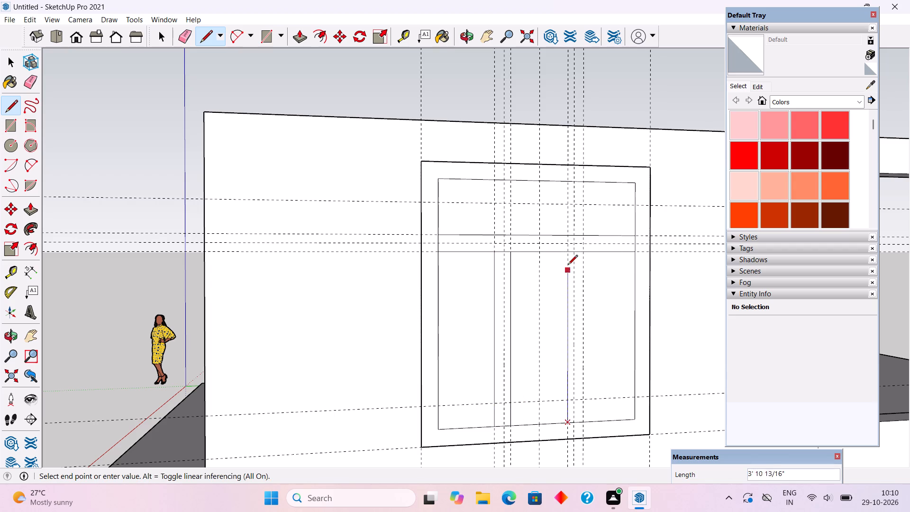
pyautogui.click(570, 255)
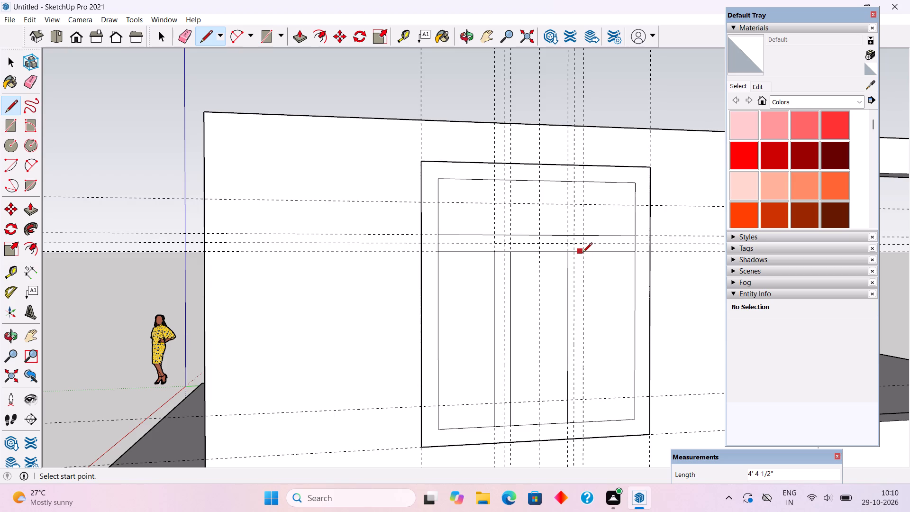
pyautogui.click(582, 253)
pyautogui.click(584, 422)
pyautogui.press('space')
# Erase the leftover edge segments where the crossbar meets the frame's left side and where both mullions meet the crossbar and bottom edge.
pyautogui.write('e')
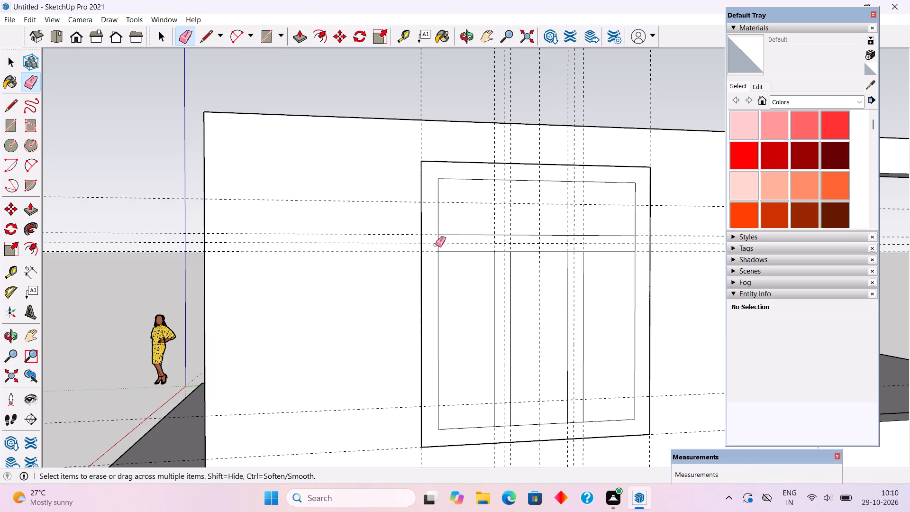
pyautogui.click(438, 247)
pyautogui.click(500, 251)
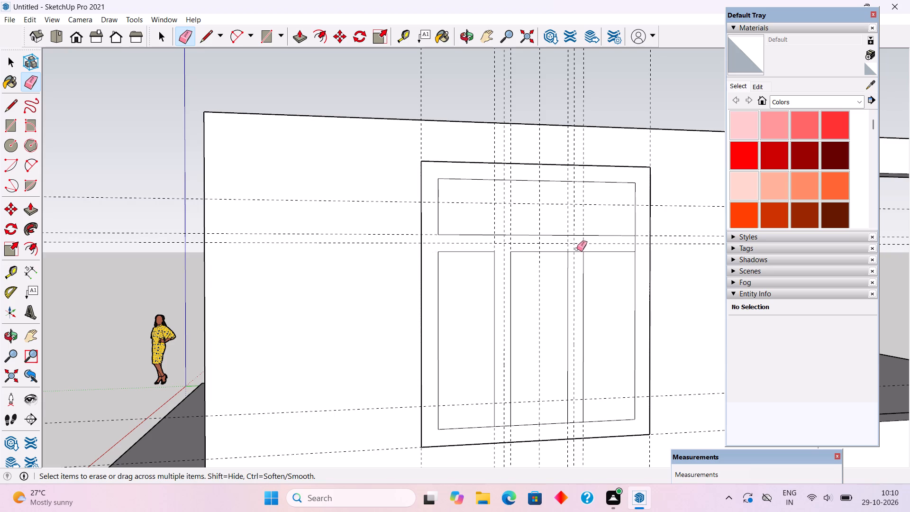
pyautogui.click(579, 251)
pyautogui.click(508, 425)
pyautogui.click(578, 422)
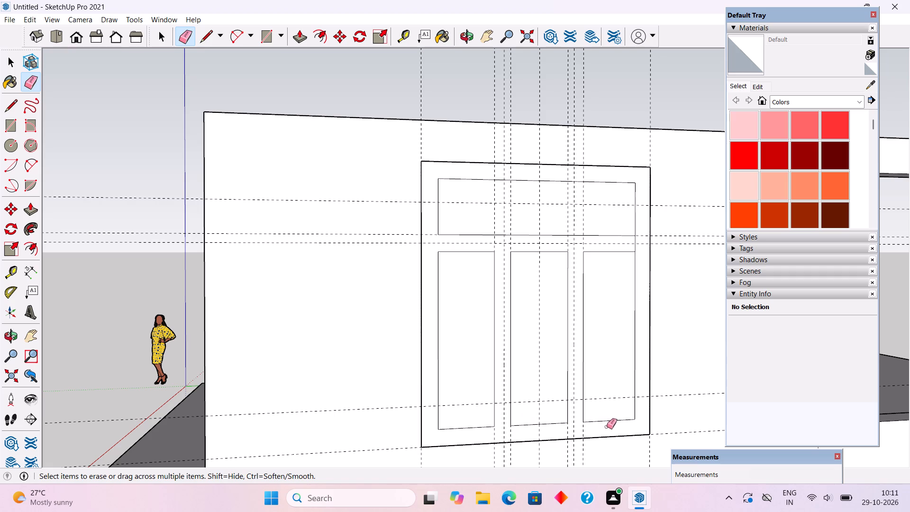
# Delete the four pane faces: the wide one above the crossbar and the three below it.
pyautogui.press('space')
pyautogui.click(459, 217)
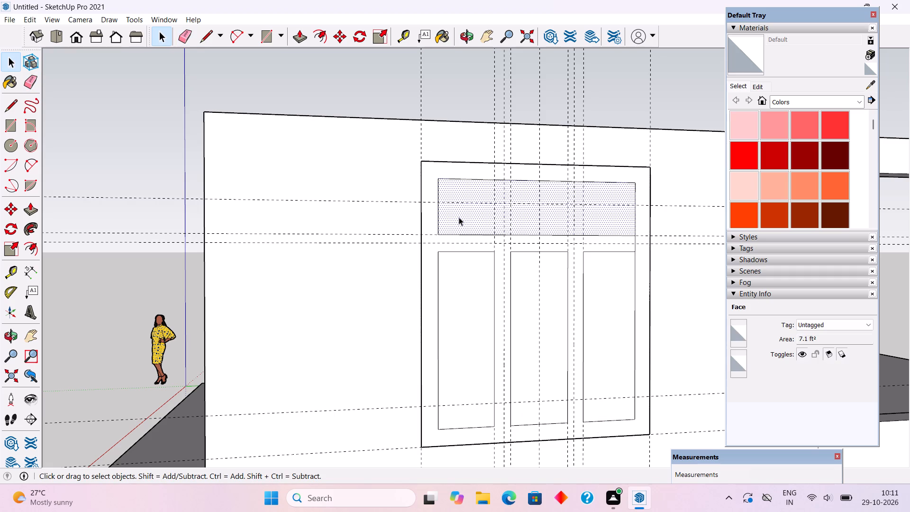
pyautogui.press('Delete')
pyautogui.click(484, 293)
pyautogui.press('Delete')
pyautogui.click(556, 299)
pyautogui.press('Delete')
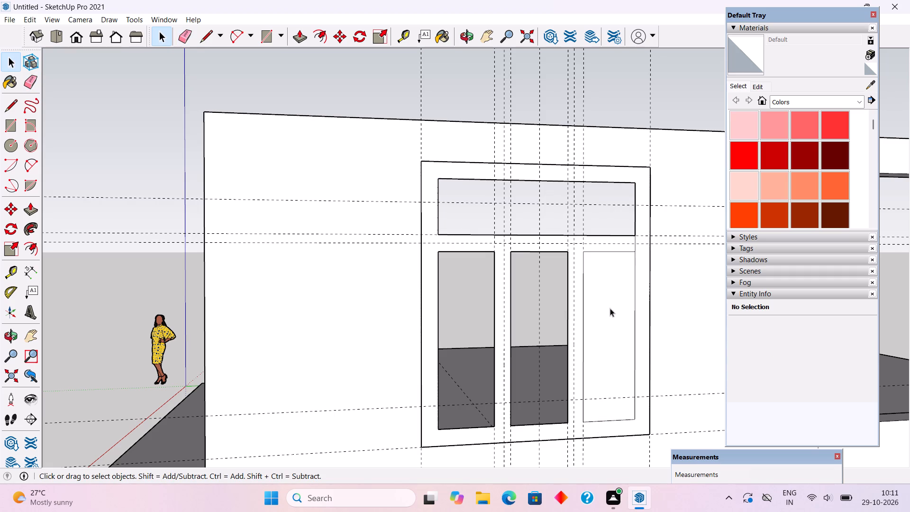
pyautogui.click(610, 308)
pyautogui.press('Delete')
# Push/Pull the window frame face outward 4".
pyautogui.scroll(-1, 589, 293)
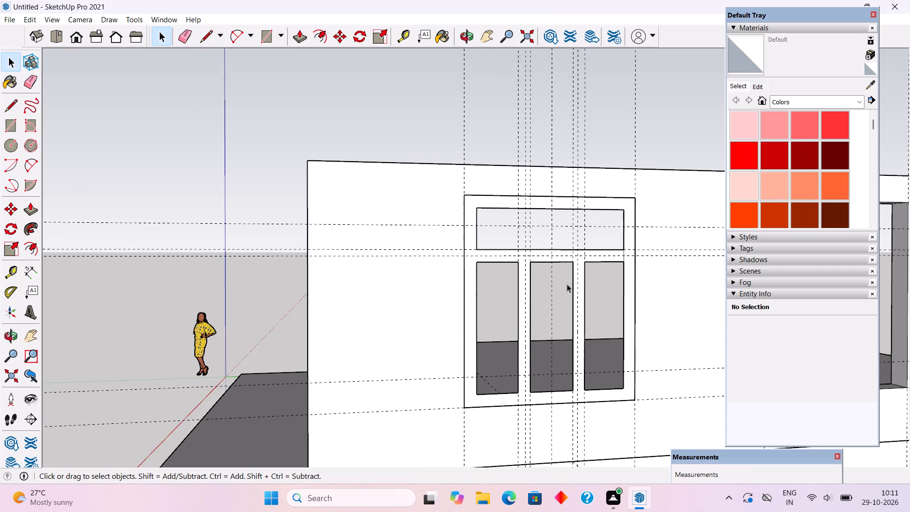
pyautogui.moveTo(568, 301); pyautogui.dragTo(587, 393, button='middle')
pyautogui.scroll(2, 601, 381)
pyautogui.press('p')
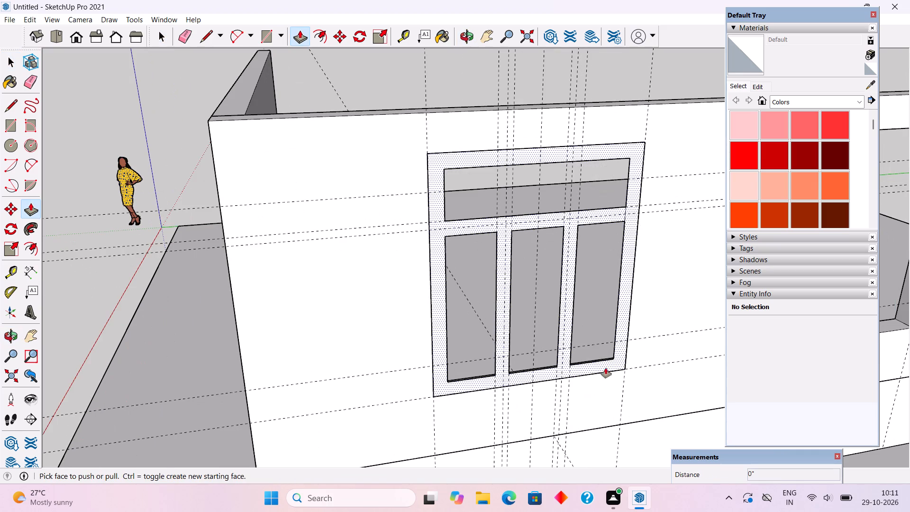
pyautogui.click(613, 365)
pyautogui.write('4"')
pyautogui.press('Return')
# Select all connected geometry of the extruded window frame and make it a group.
pyautogui.press('space')
pyautogui.doubleClick(620, 372)
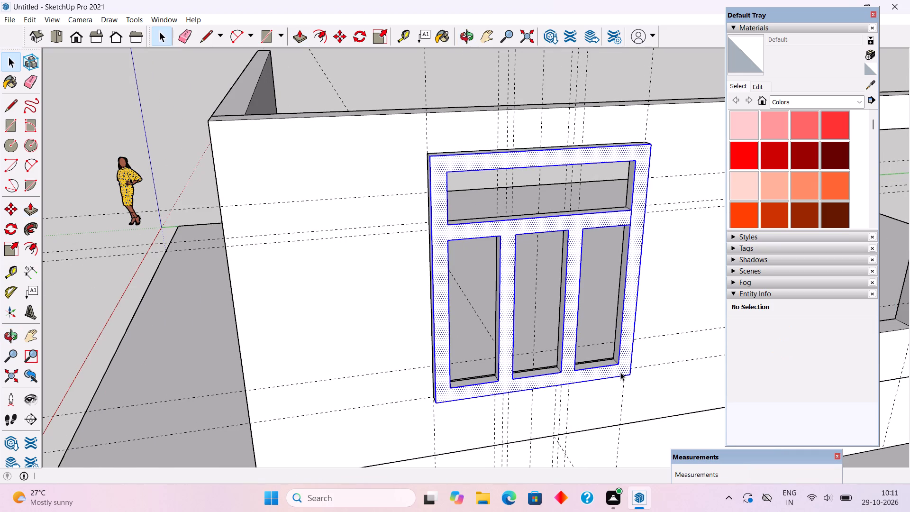
pyautogui.click(620, 372)
pyautogui.rightClick(620, 372)
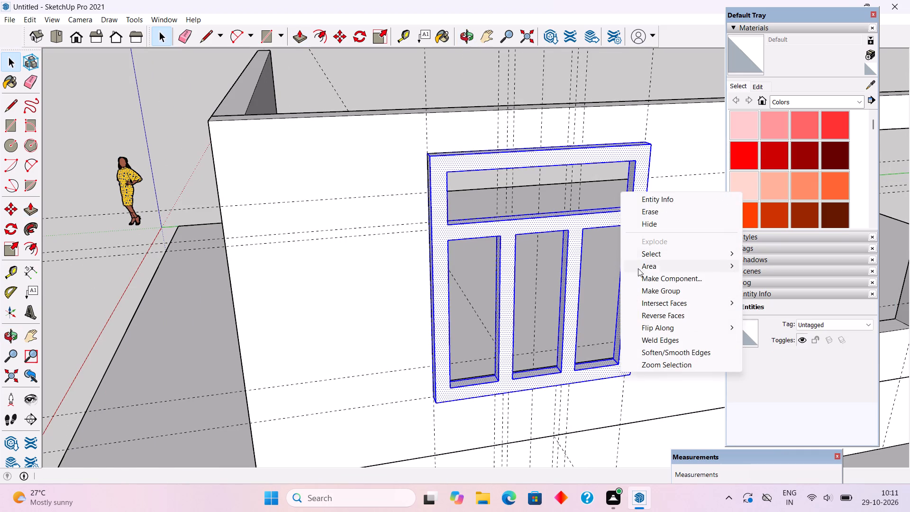
pyautogui.click(644, 292)
# Move the window frame group 4" inward by its lower outer corner so its front sits flush with the wall face, and deselect it.
pyautogui.scroll(-5, 644, 290)
pyautogui.moveTo(608, 309); pyautogui.dragTo(710, 271, button='middle')
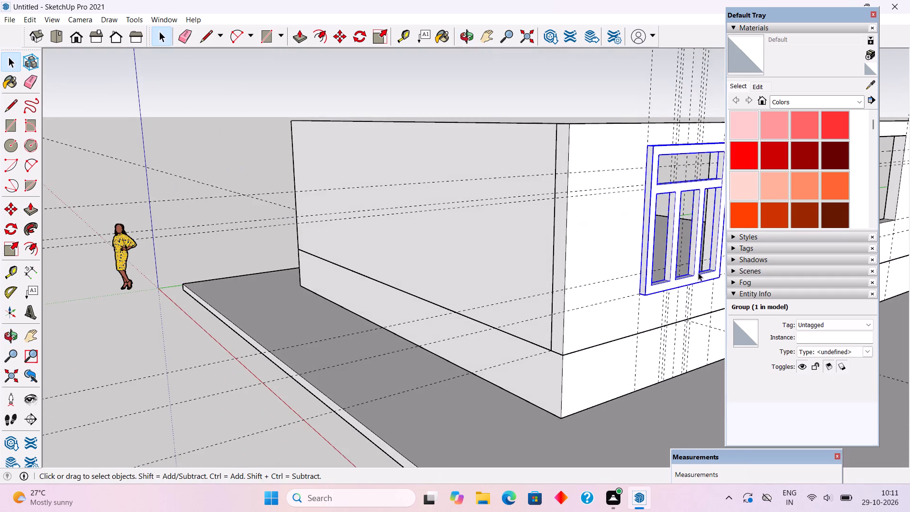
pyautogui.scroll(-8, 523, 268)
pyautogui.scroll(5, 721, 277)
pyautogui.scroll(2, 544, 270)
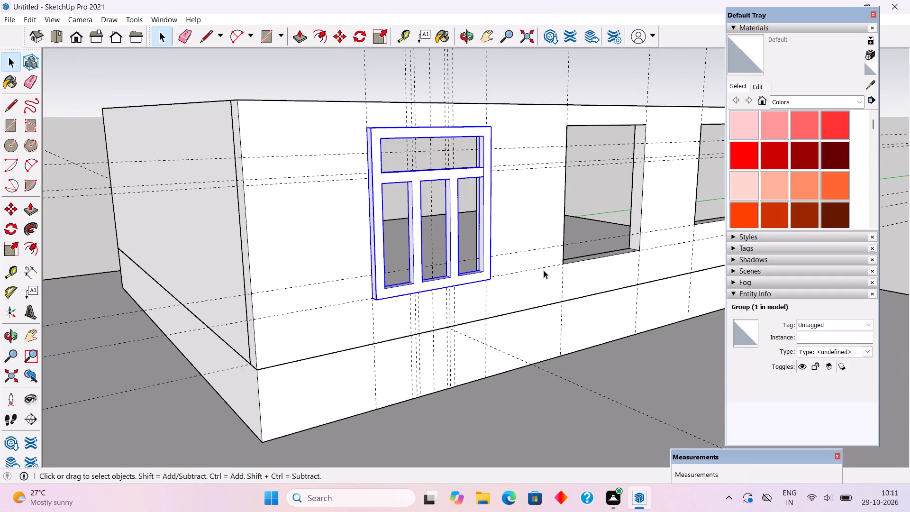
pyautogui.moveTo(524, 318); pyautogui.dragTo(635, 325, button='middle')
pyautogui.scroll(7, 531, 271)
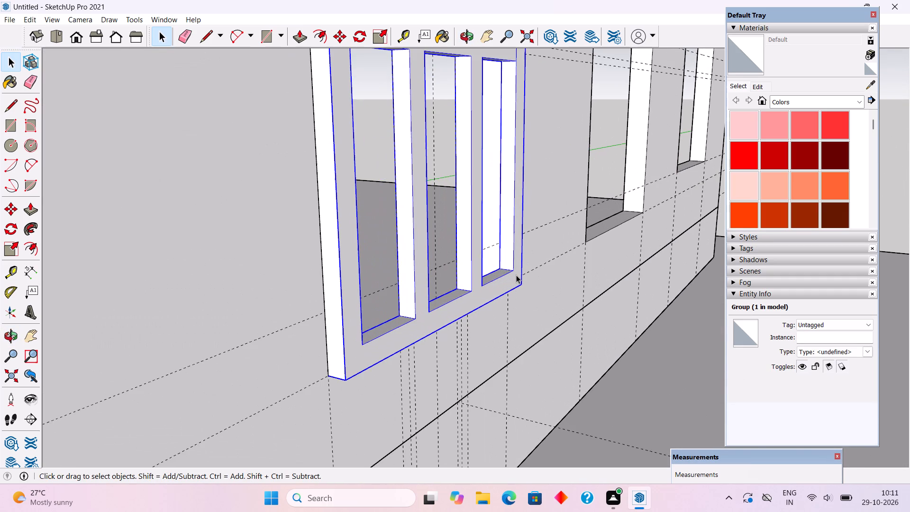
pyautogui.press('m')
pyautogui.click(524, 286)
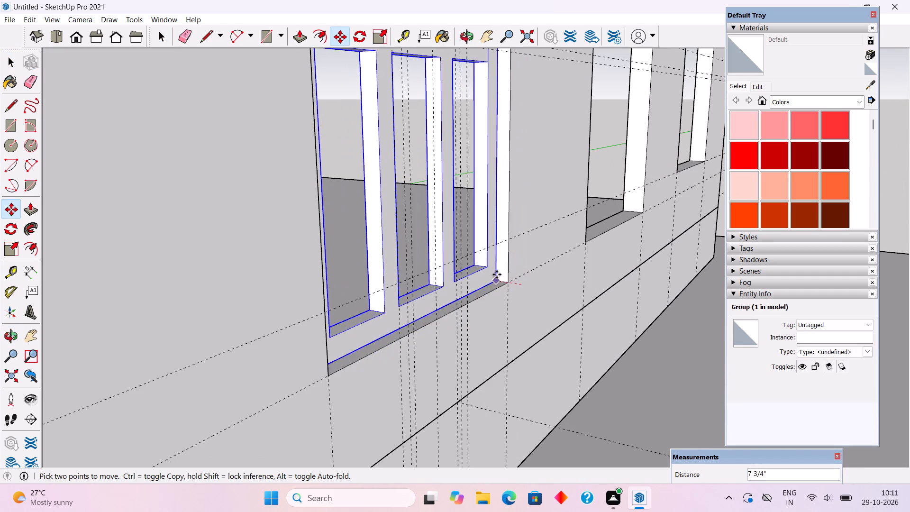
pyautogui.click(507, 277)
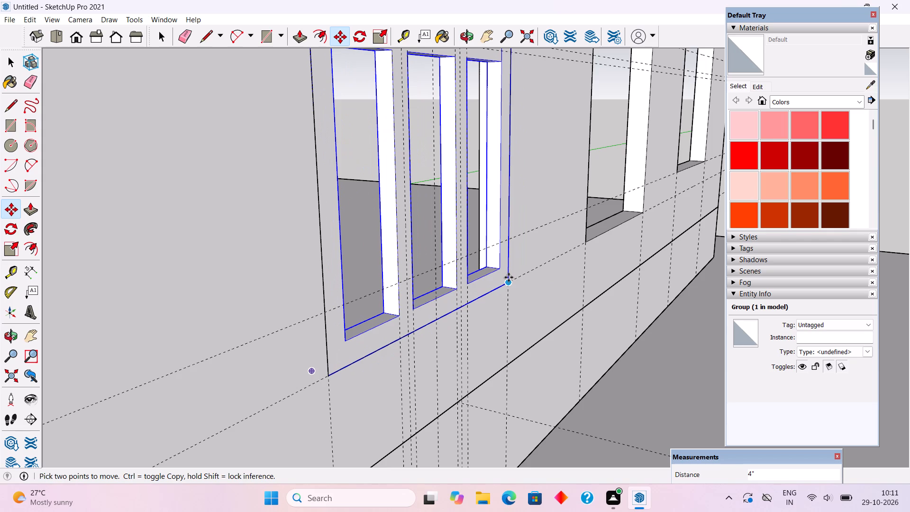
pyautogui.press('space')
pyautogui.scroll(-5, 508, 277)
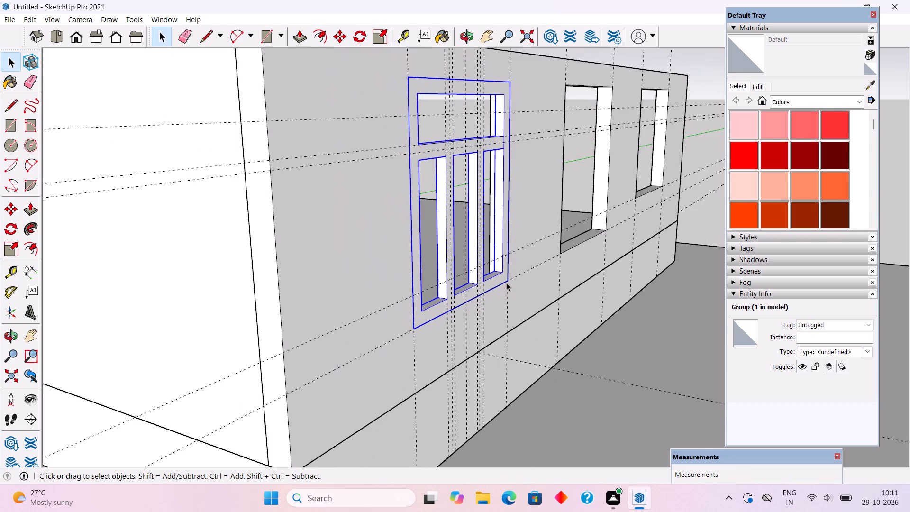
pyautogui.scroll(-10, 506, 283)
pyautogui.click(617, 135)
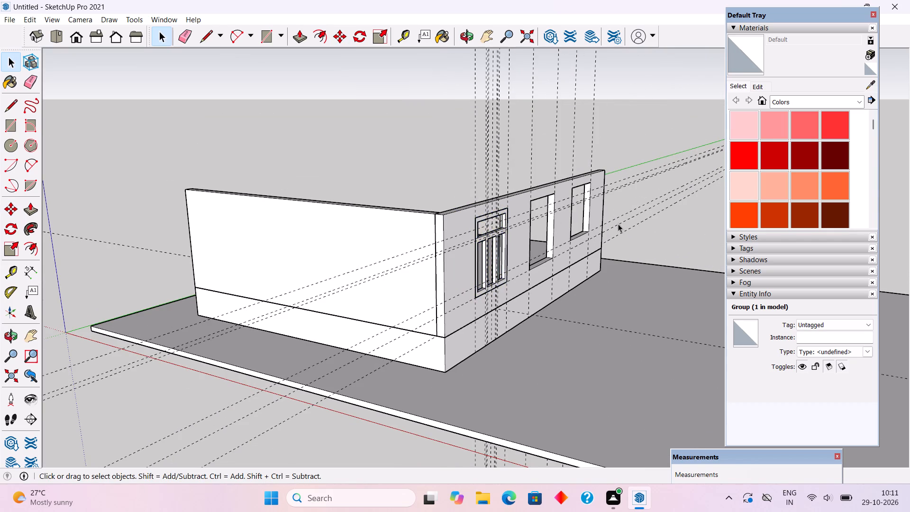
# Draw a 7' by 6' rectangle over the window between the opening's upper-left and lower-right corners.
pyautogui.moveTo(603, 228); pyautogui.dragTo(474, 221, button='middle')
pyautogui.scroll(5, 430, 242)
pyautogui.scroll(3, 486, 291)
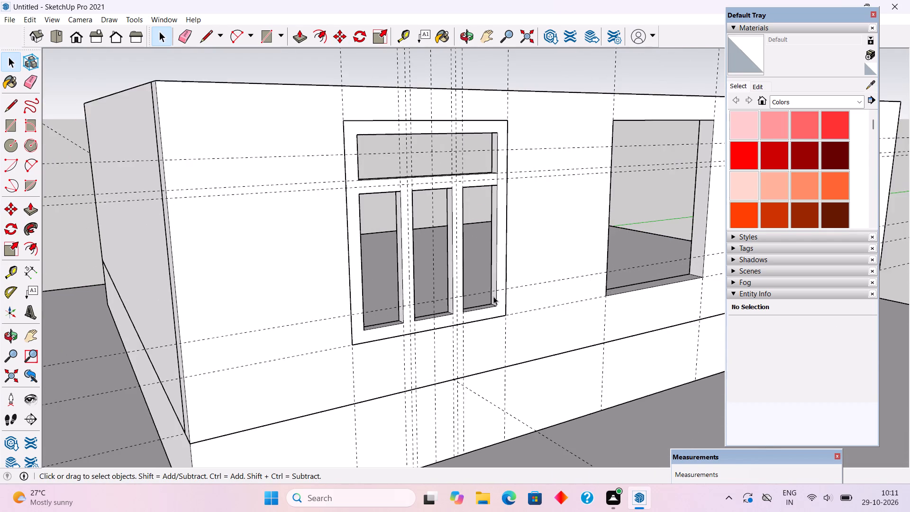
pyautogui.moveTo(490, 296); pyautogui.dragTo(454, 306, button='middle')
pyautogui.press('r')
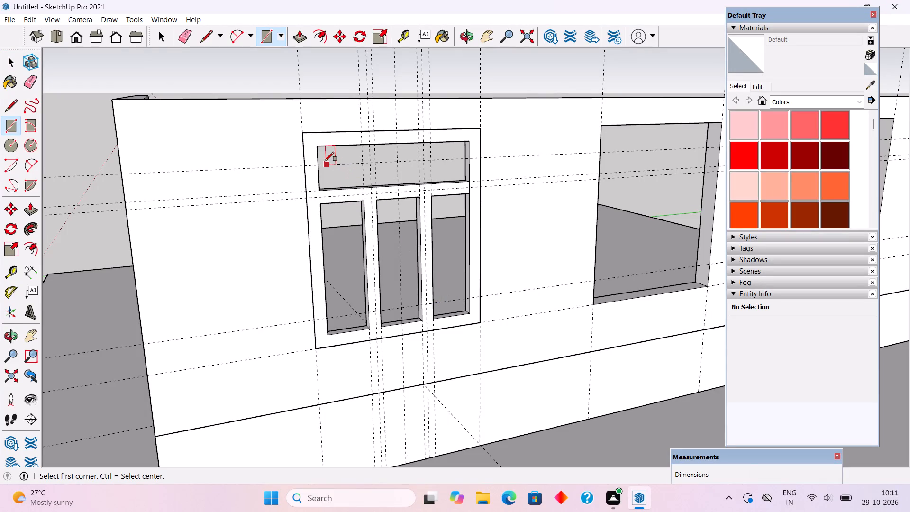
pyautogui.click(304, 131)
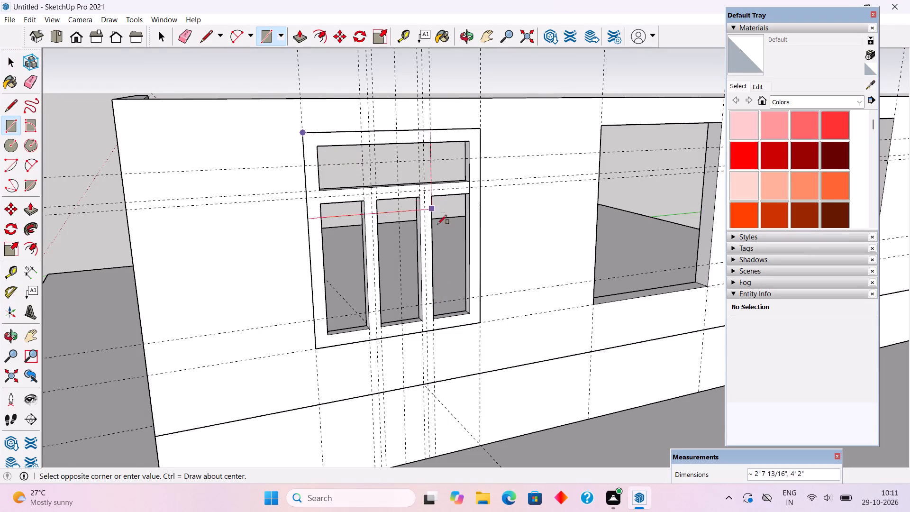
pyautogui.click(480, 321)
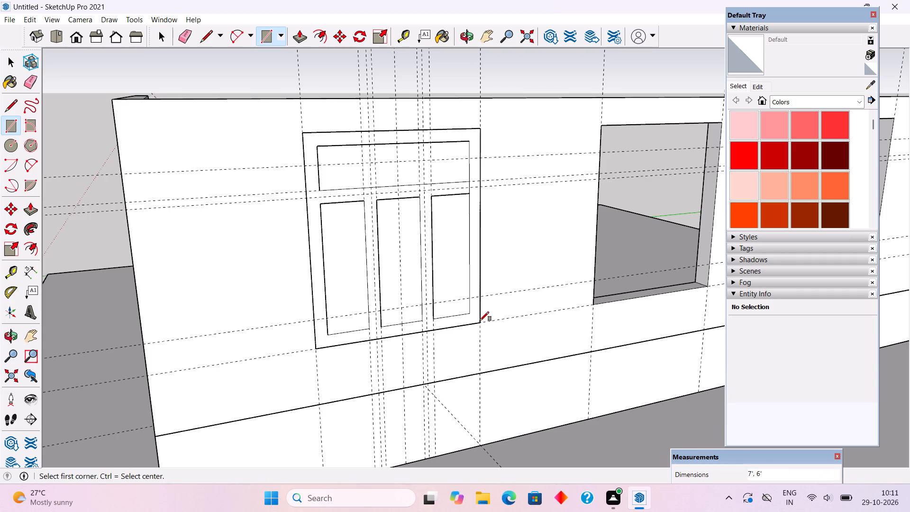
# Offset the rectangle's edges 3" outward to form a border around the window.
pyautogui.press('f')
pyautogui.click(444, 325)
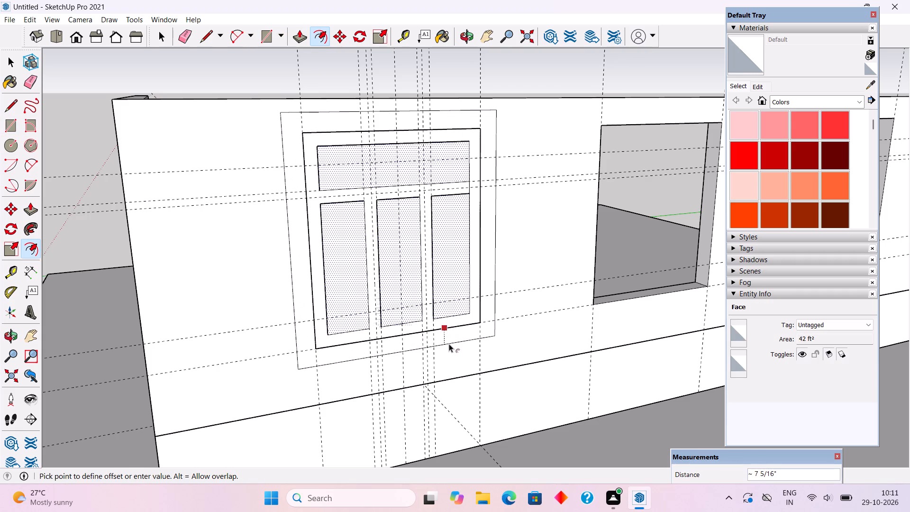
pyautogui.press('3')
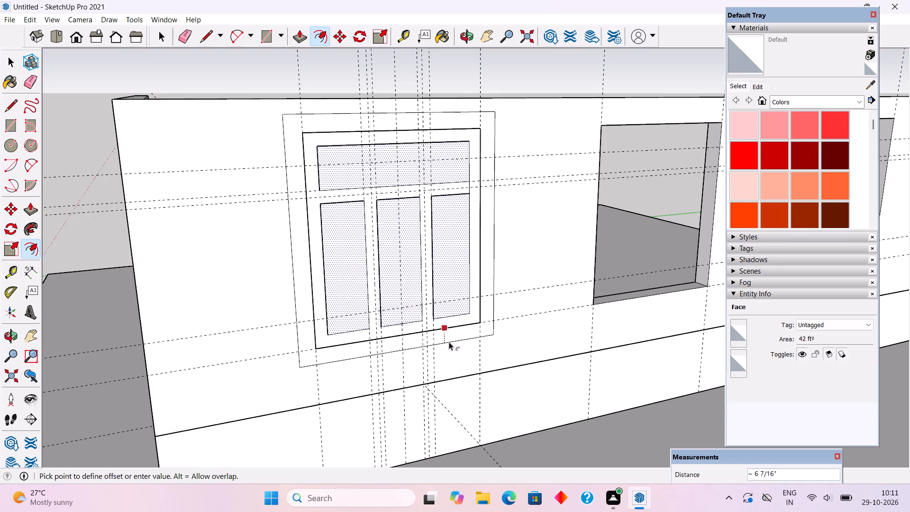
pyautogui.hotkey('shift', '"')
pyautogui.press('Return')
pyautogui.press('space')
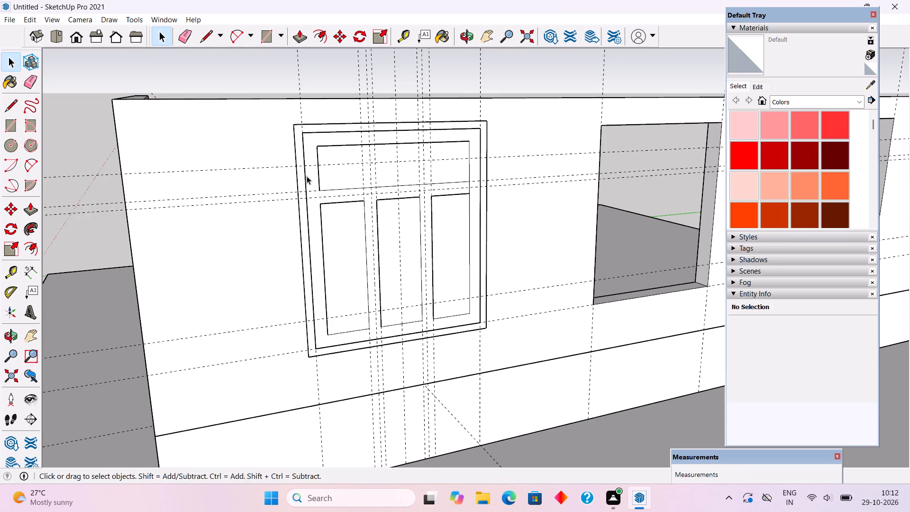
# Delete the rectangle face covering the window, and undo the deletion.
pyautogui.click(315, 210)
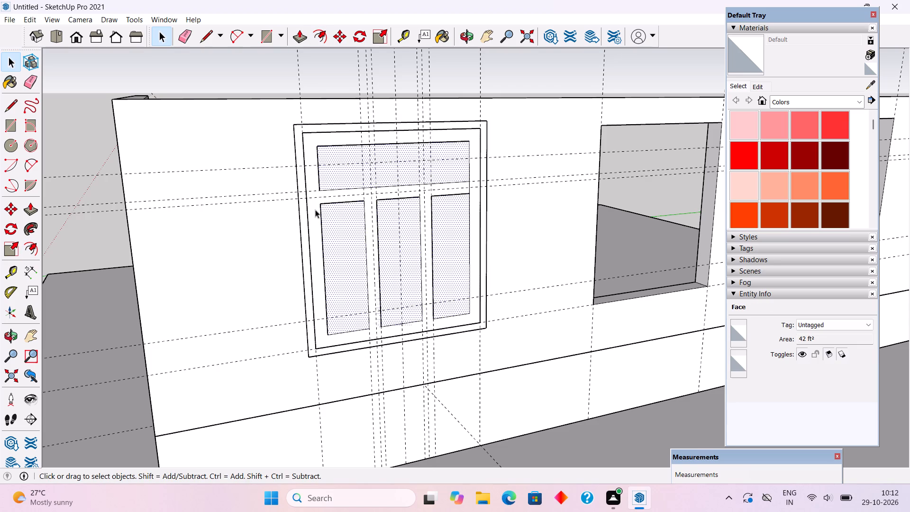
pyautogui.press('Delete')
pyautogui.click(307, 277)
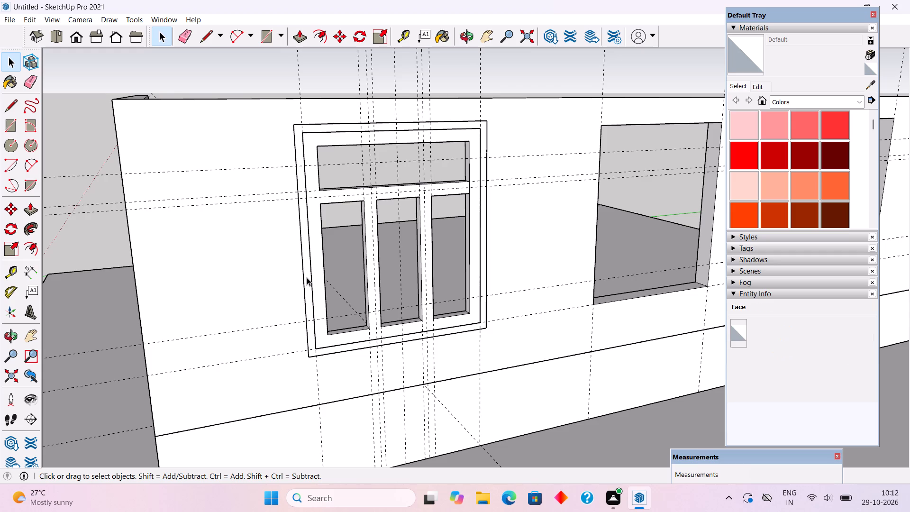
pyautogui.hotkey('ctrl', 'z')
# Push/Pull the 3" border face around the window outward 3".
pyautogui.click(307, 283)
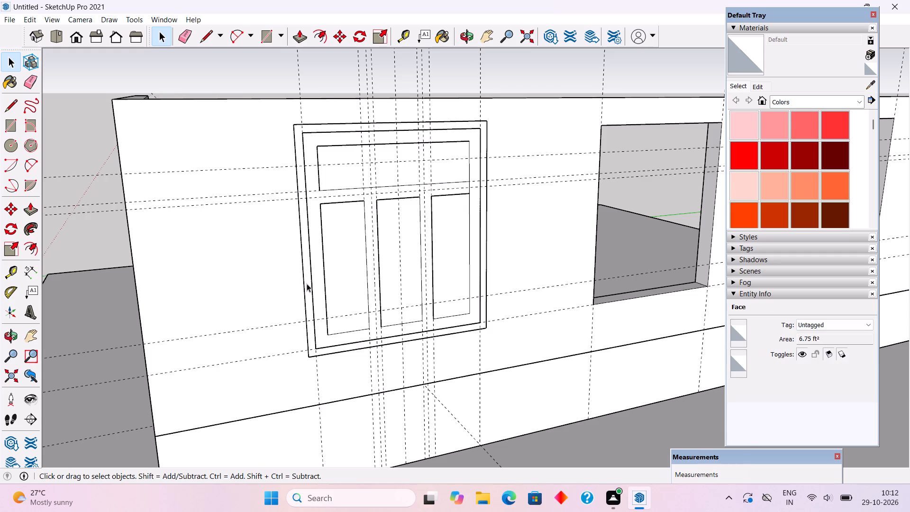
pyautogui.scroll(5, 307, 283)
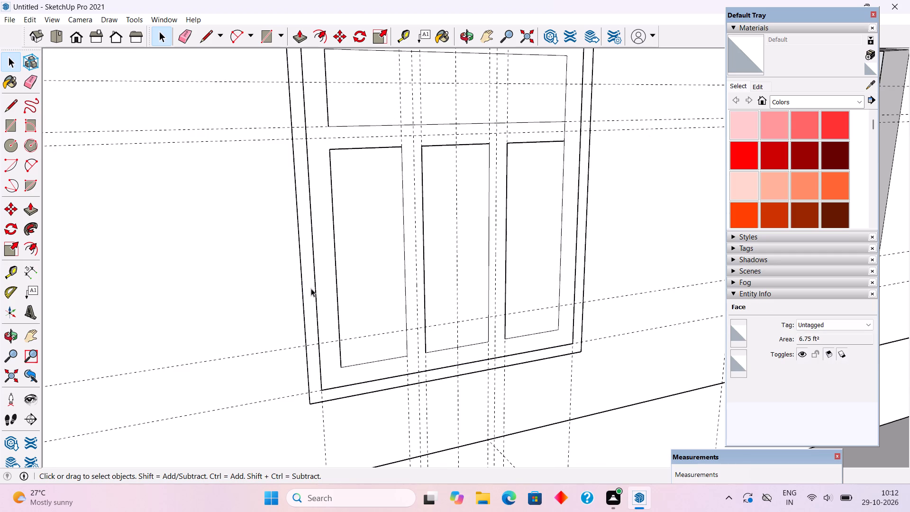
pyautogui.press('p')
pyautogui.click(311, 288)
pyautogui.scroll(-4, 323, 302)
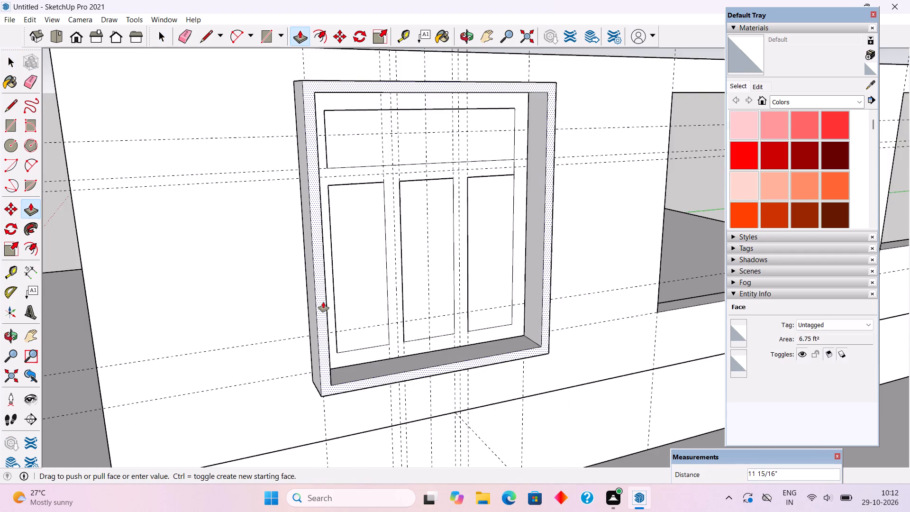
pyautogui.scroll(-3, 323, 302)
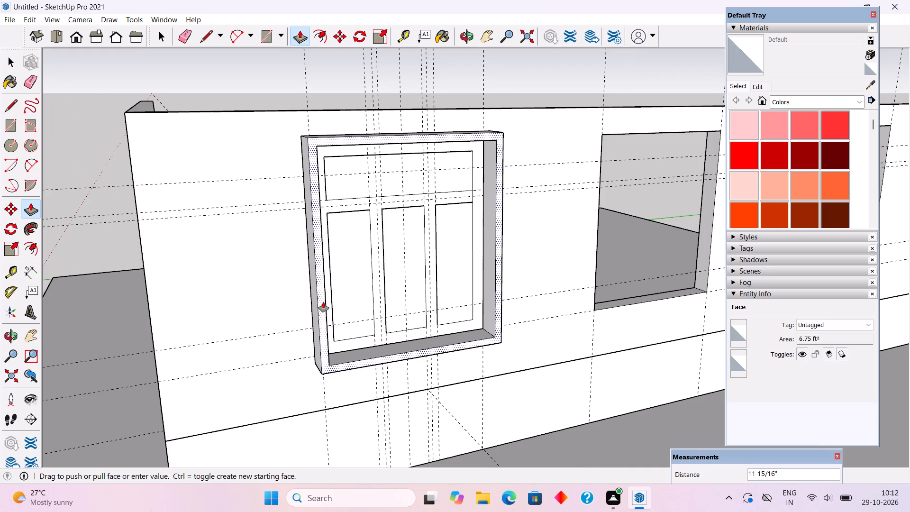
pyautogui.write('3"')
pyautogui.press('Return')
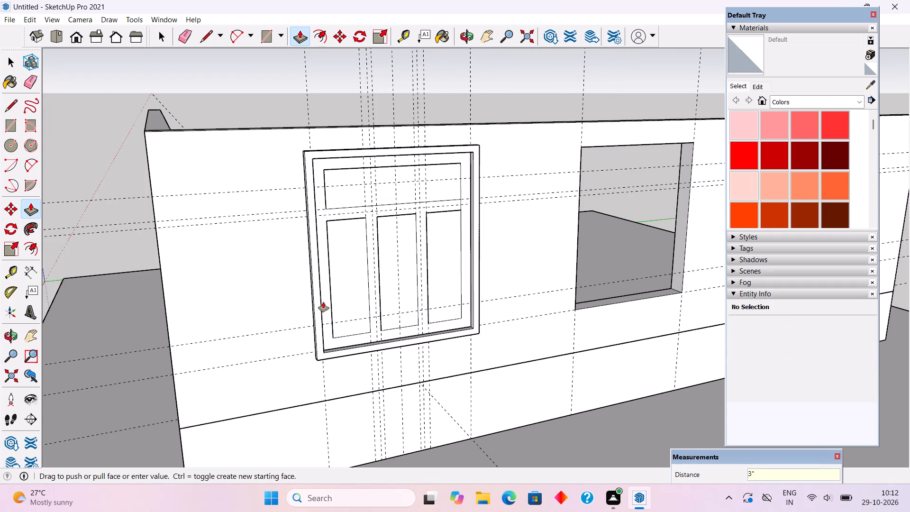
pyautogui.press('space')
# Delete the face filling the window frame's four pane openings.
pyautogui.moveTo(399, 329); pyautogui.dragTo(397, 261, button='middle')
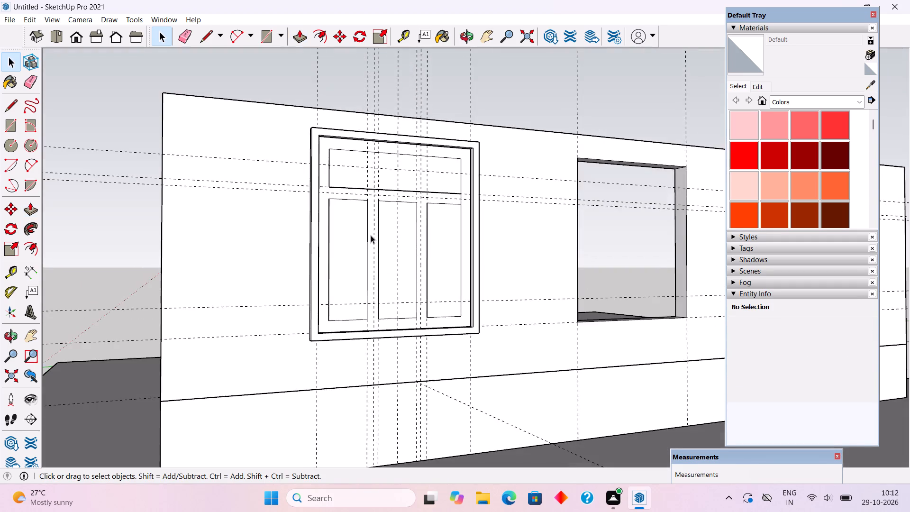
pyautogui.scroll(5, 370, 233)
pyautogui.click(344, 260)
pyautogui.scroll(4, 387, 296)
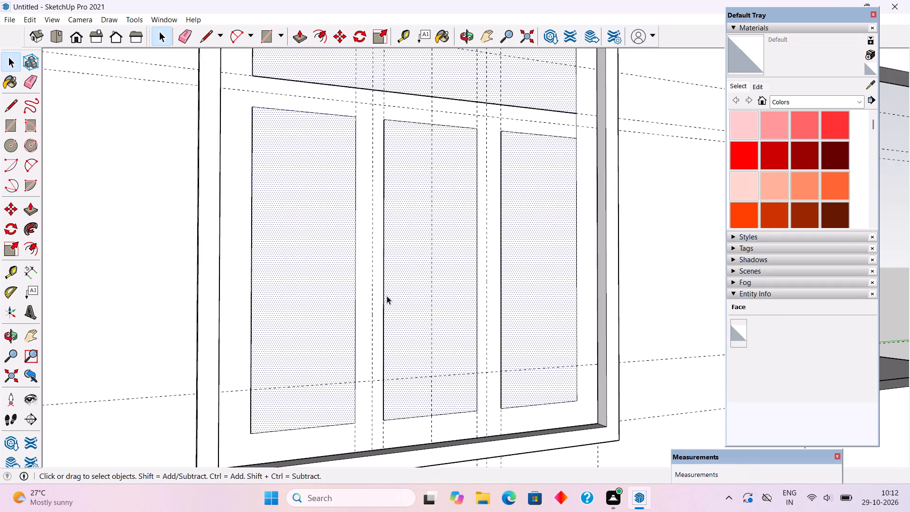
pyautogui.press('Delete')
pyautogui.scroll(-10, 385, 320)
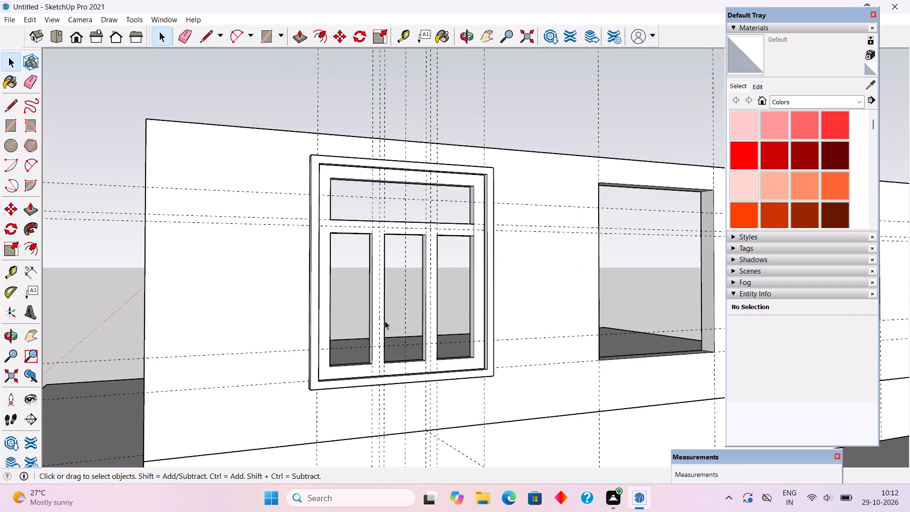
# Group the raised 3" surround around the window.
pyautogui.moveTo(390, 330); pyautogui.dragTo(532, 387, button='middle')
pyautogui.scroll(6, 320, 423)
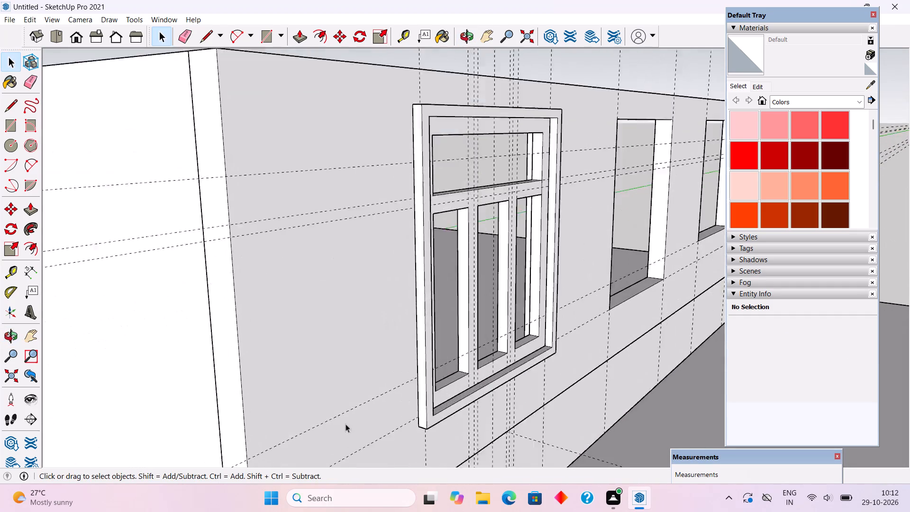
pyautogui.scroll(3, 430, 433)
pyautogui.tripleClick(455, 412)
pyautogui.rightClick(455, 412)
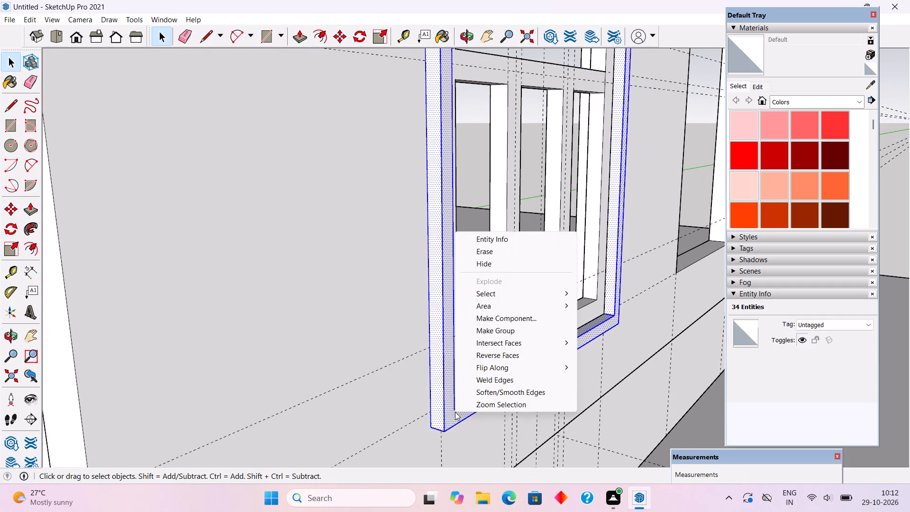
pyautogui.click(487, 328)
pyautogui.scroll(-11, 487, 328)
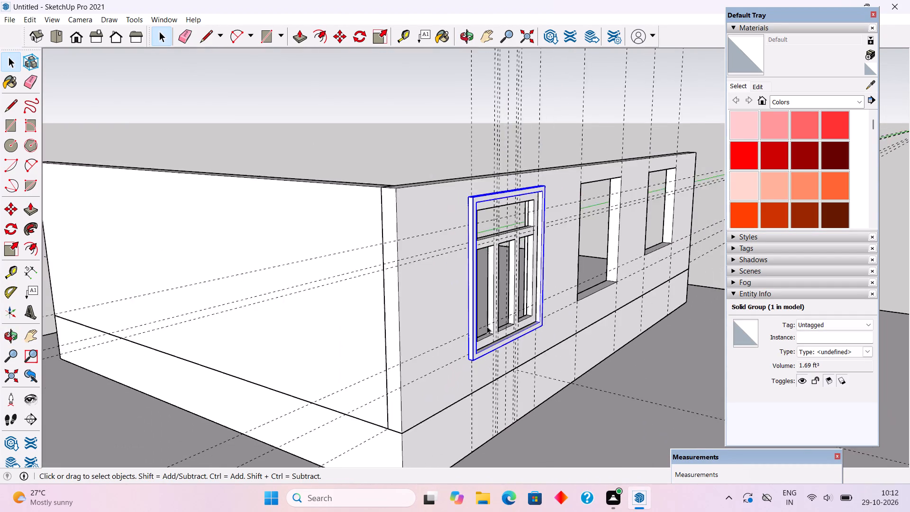
pyautogui.click(424, 156)
# Draw a 1' 4 1/2" by 5' 2" rectangle over the window's upper pane opening, corner to corner.
pyautogui.moveTo(525, 278); pyautogui.dragTo(291, 213, button='middle')
pyautogui.scroll(5, 480, 210)
pyautogui.moveTo(434, 256); pyautogui.dragTo(449, 315, button='middle')
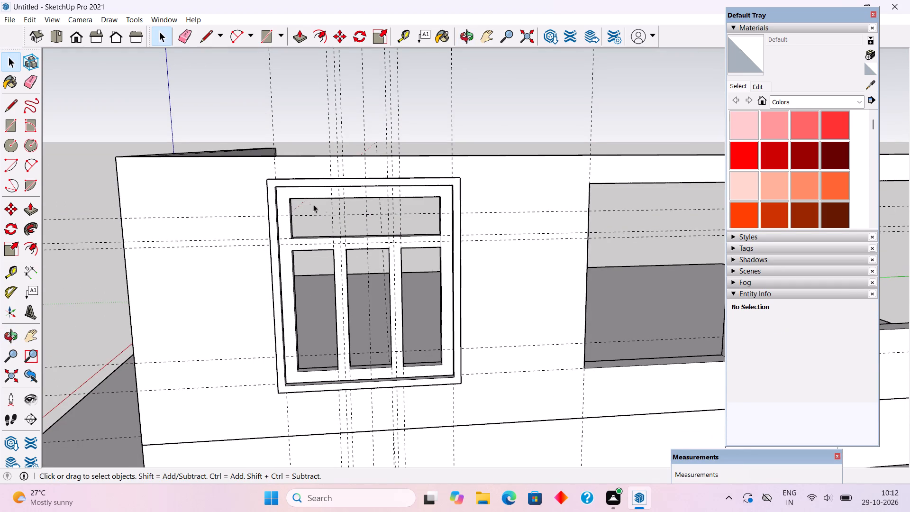
pyautogui.scroll(5, 309, 203)
pyautogui.scroll(-4, 312, 214)
pyautogui.moveTo(447, 210); pyautogui.dragTo(454, 164, button='middle')
pyautogui.scroll(3, 238, 222)
pyautogui.press('r')
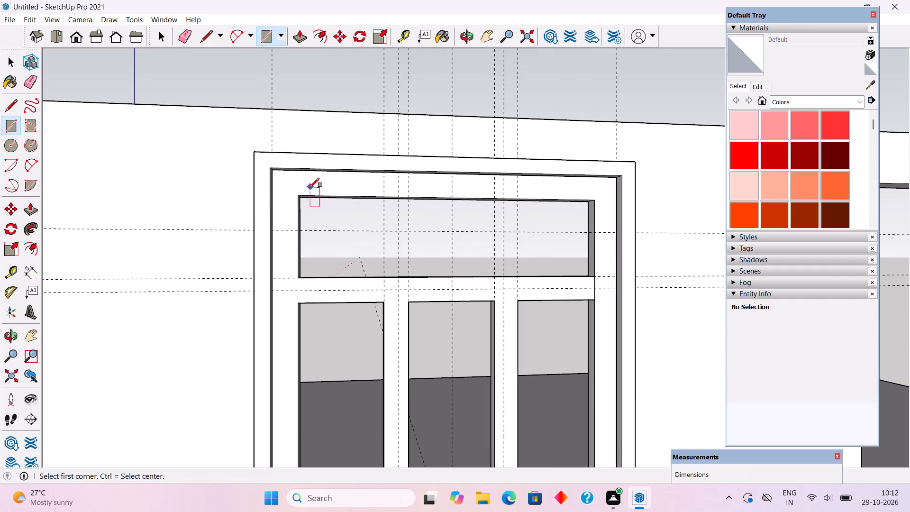
pyautogui.click(299, 198)
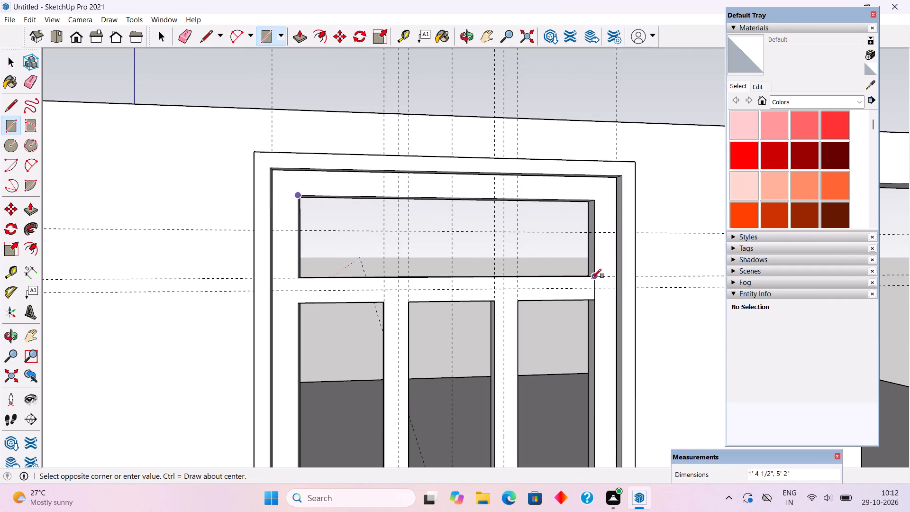
pyautogui.click(592, 278)
# Draw rectangles over the three lower pane openings, 4' 4 1/2" high and 1' 5", 1' 6" and 1' 5" wide.
pyautogui.scroll(-4, 519, 225)
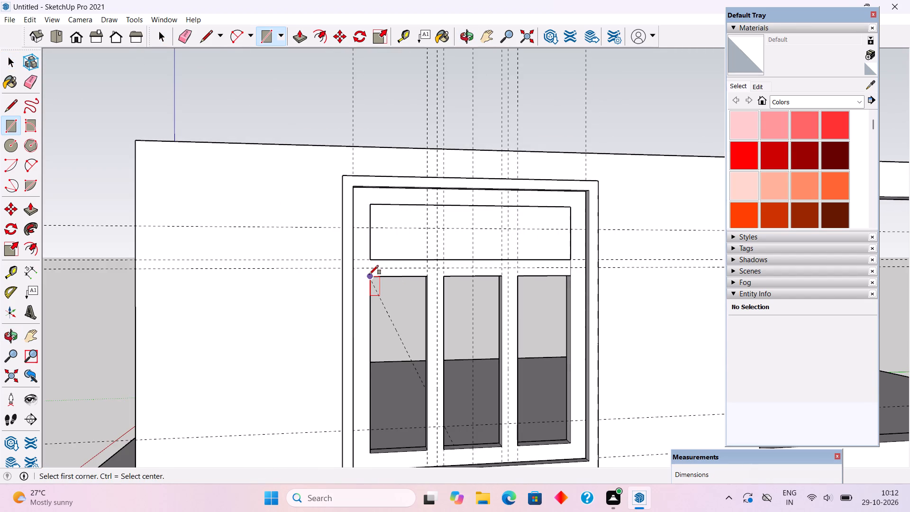
pyautogui.click(369, 274)
pyautogui.scroll(-3, 387, 290)
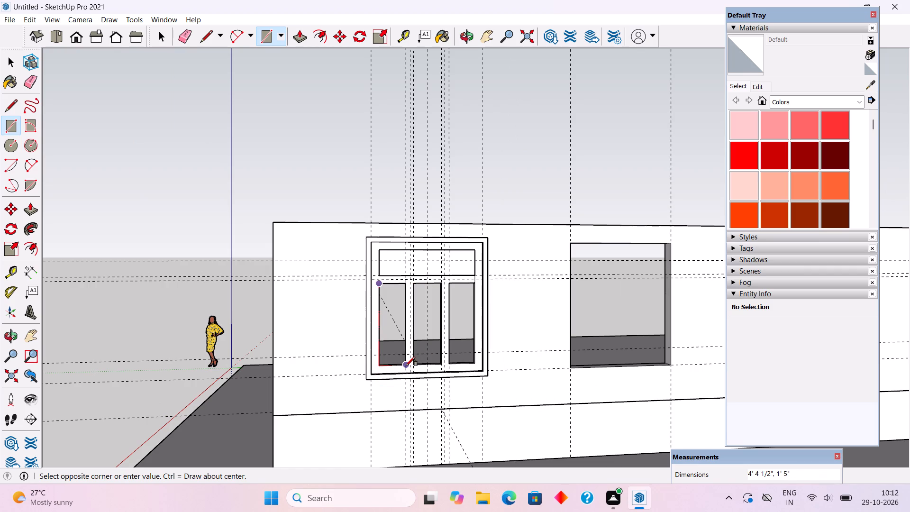
pyautogui.click(406, 366)
pyautogui.scroll(5, 416, 282)
pyautogui.click(416, 284)
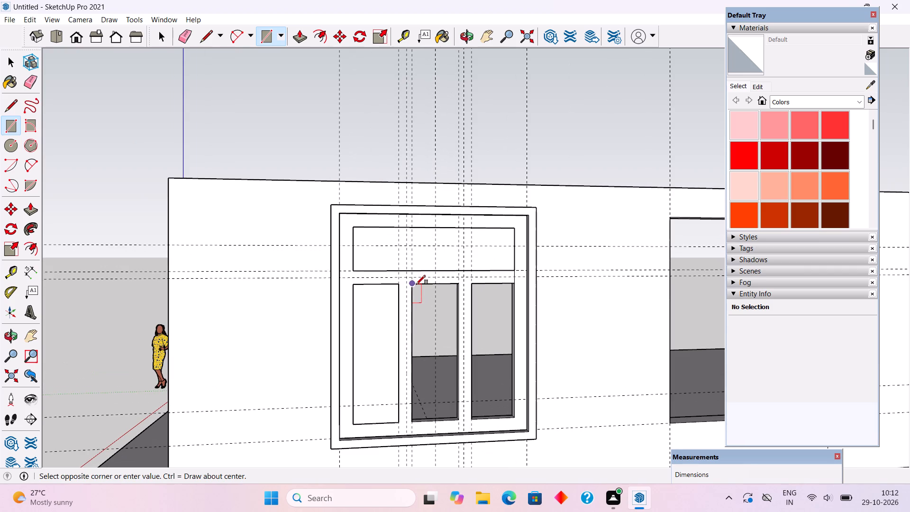
pyautogui.click(461, 416)
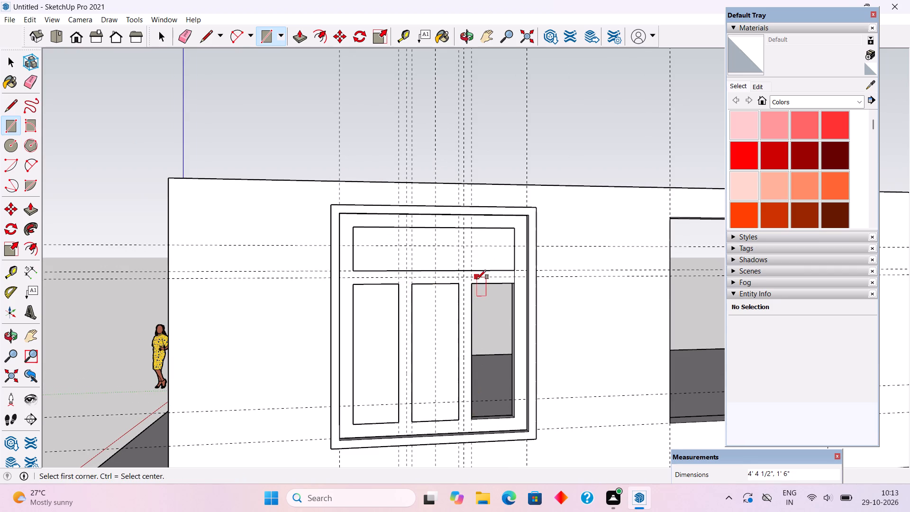
pyautogui.click(476, 285)
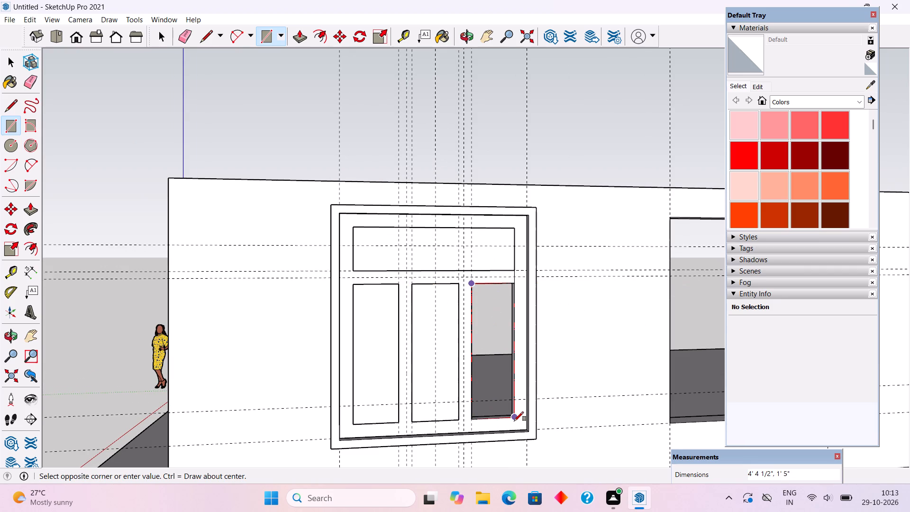
pyautogui.click(514, 421)
pyautogui.press('space')
# Make each of the four pane rectangles its own group, starting with the upper pane.
pyautogui.tripleClick(504, 260)
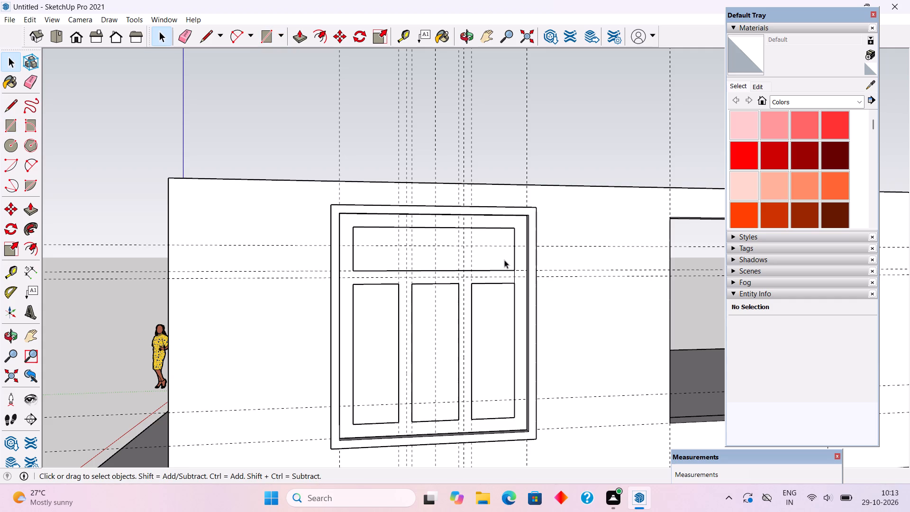
pyautogui.rightClick(504, 260)
pyautogui.click(535, 359)
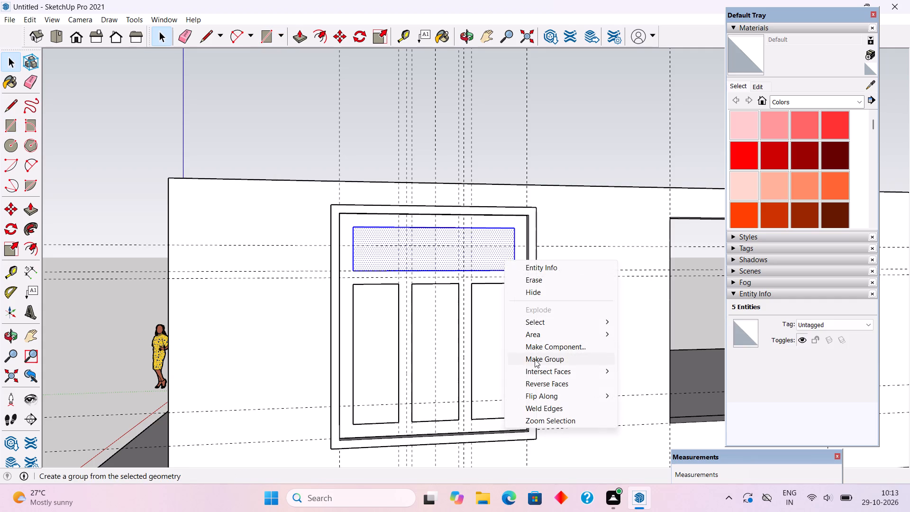
pyautogui.tripleClick(496, 333)
pyautogui.rightClick(496, 333)
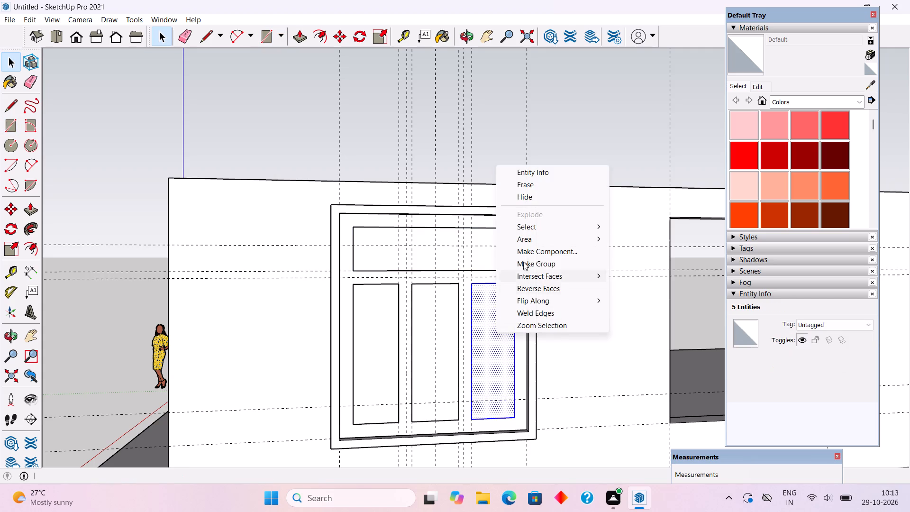
pyautogui.click(525, 259)
pyautogui.tripleClick(447, 324)
pyautogui.rightClick(447, 324)
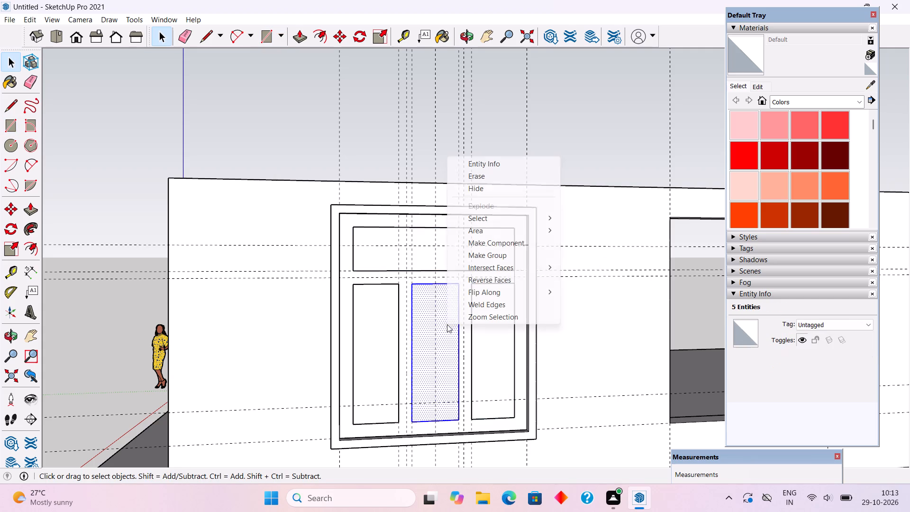
pyautogui.click(473, 254)
pyautogui.tripleClick(377, 333)
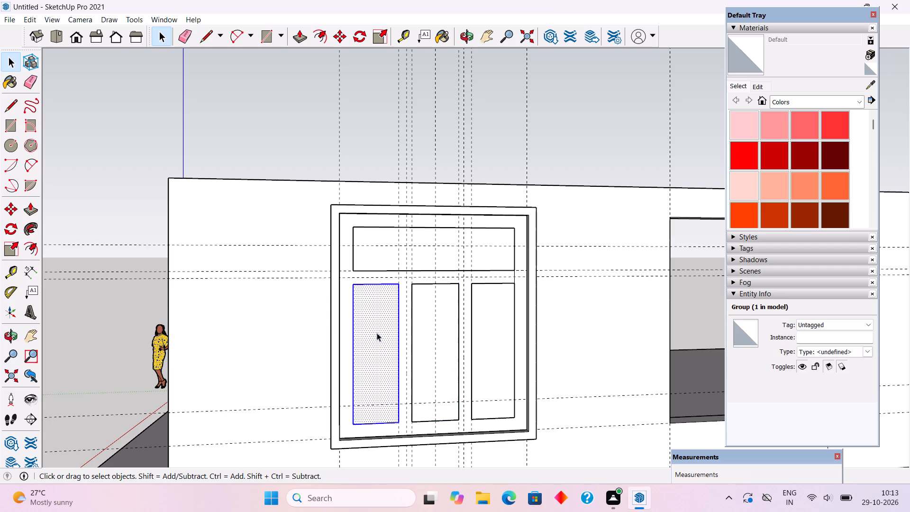
pyautogui.rightClick(377, 333)
pyautogui.click(407, 268)
pyautogui.scroll(-10, 407, 267)
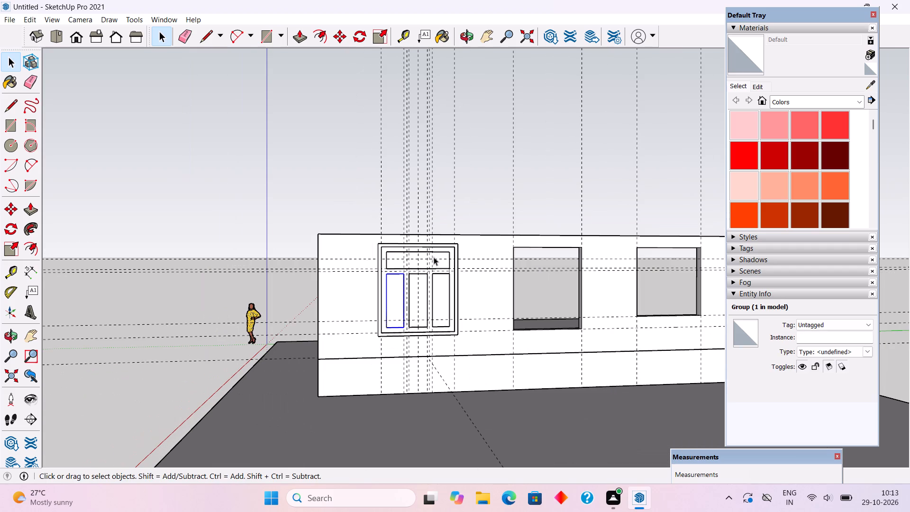
pyautogui.click(508, 209)
# Draw a 7' by 6' rectangle over the second wall opening between its upper-left and lower-right corners.
pyautogui.scroll(5, 619, 273)
pyautogui.moveTo(591, 310); pyautogui.dragTo(676, 306, button='middle')
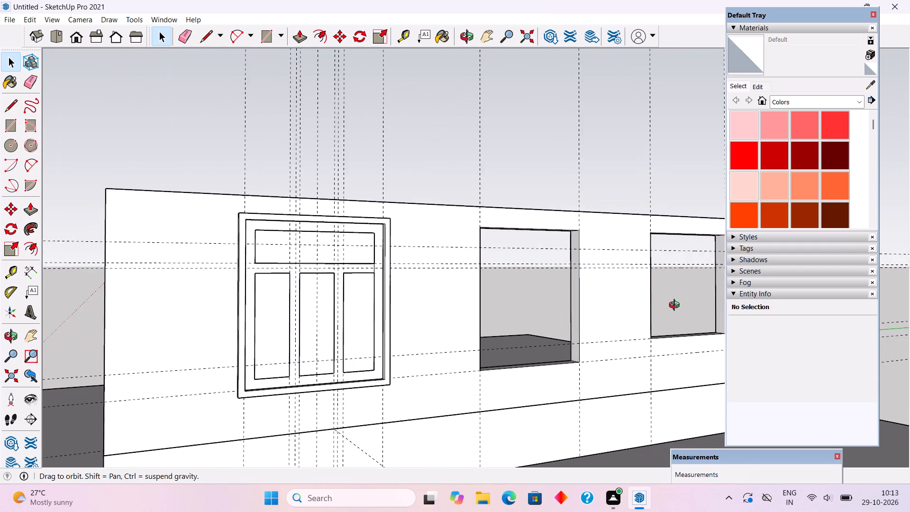
pyautogui.moveTo(676, 306); pyautogui.dragTo(676, 308, button='middle')
pyautogui.scroll(2, 676, 308)
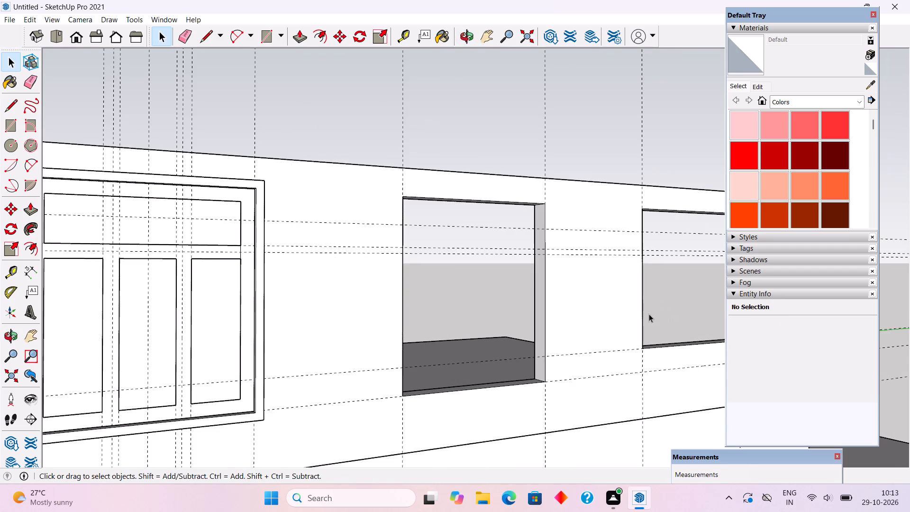
pyautogui.moveTo(635, 314); pyautogui.dragTo(618, 332, button='middle')
pyautogui.press('r')
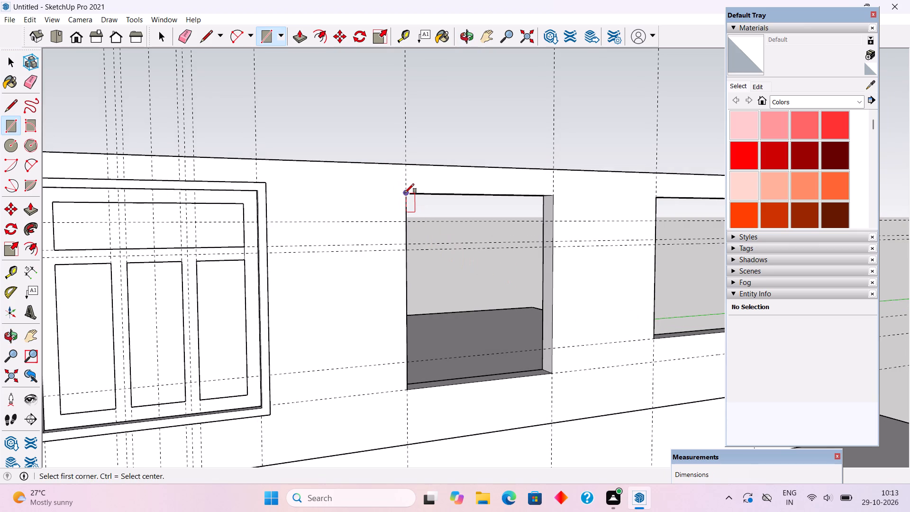
pyautogui.click(405, 193)
pyautogui.click(549, 373)
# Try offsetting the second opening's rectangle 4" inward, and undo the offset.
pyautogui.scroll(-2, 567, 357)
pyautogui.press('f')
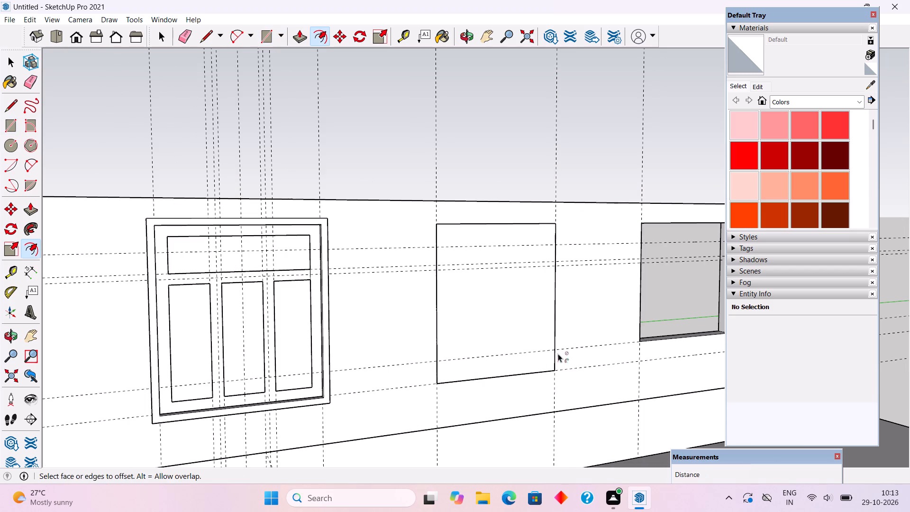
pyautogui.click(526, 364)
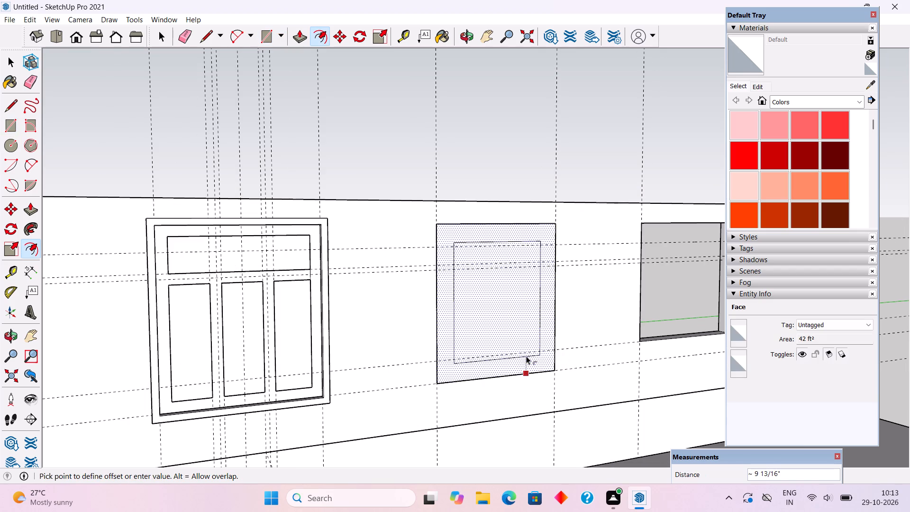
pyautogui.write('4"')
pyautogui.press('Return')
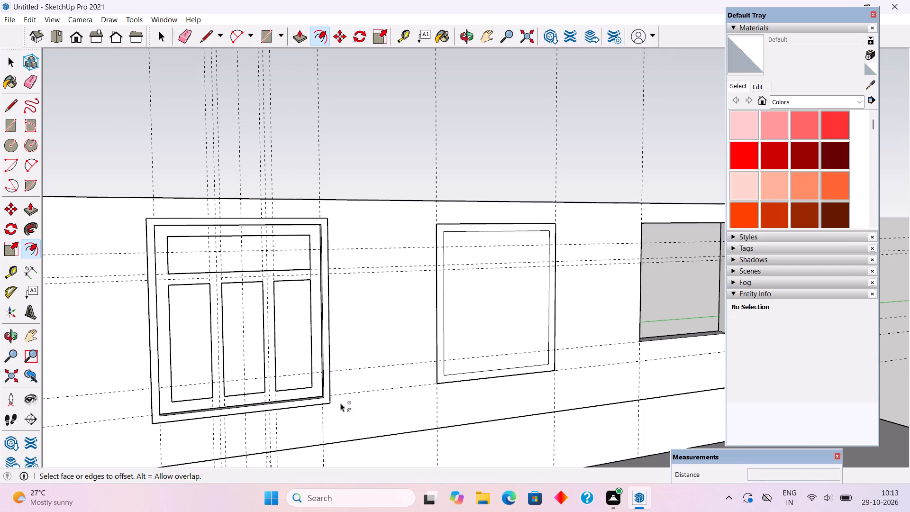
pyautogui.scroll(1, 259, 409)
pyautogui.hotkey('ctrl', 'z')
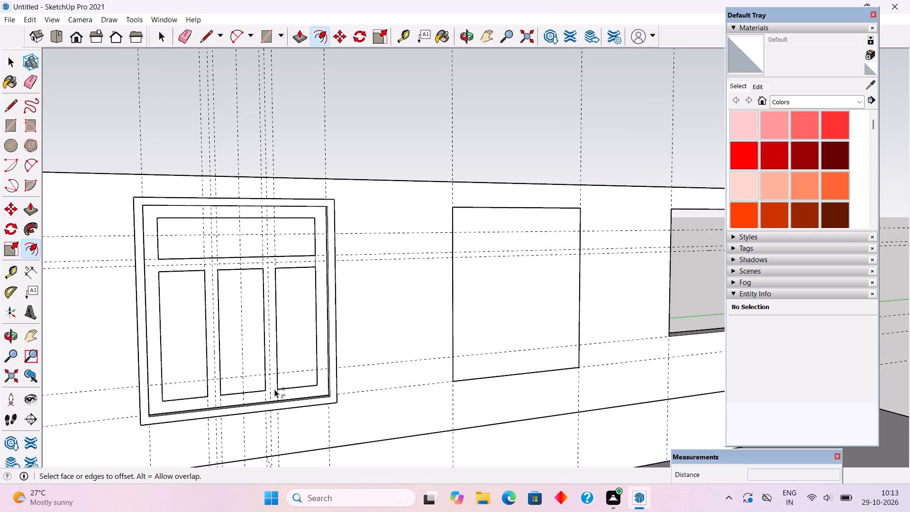
# Offset the second opening's rectangle 5" inward to outline the window frame.
pyautogui.click(499, 370)
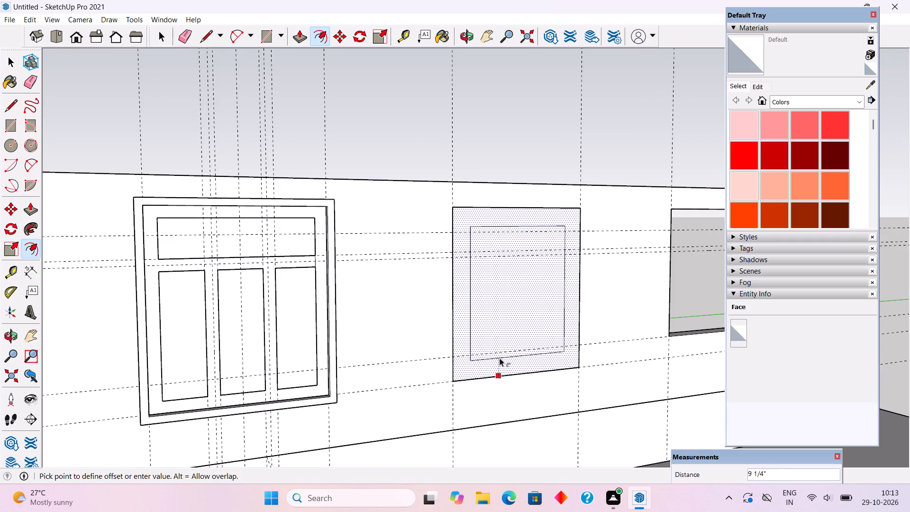
pyautogui.write('5"')
pyautogui.press('Return')
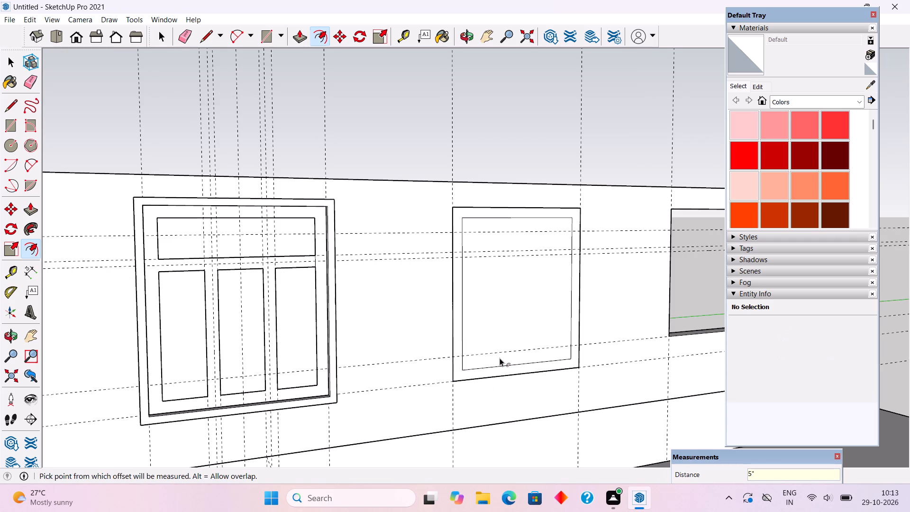
pyautogui.press('space')
# Place a horizontal guide 2.5" below the lower of the two close transom guides crossing the second window.
pyautogui.moveTo(596, 308); pyautogui.dragTo(516, 282, button='middle')
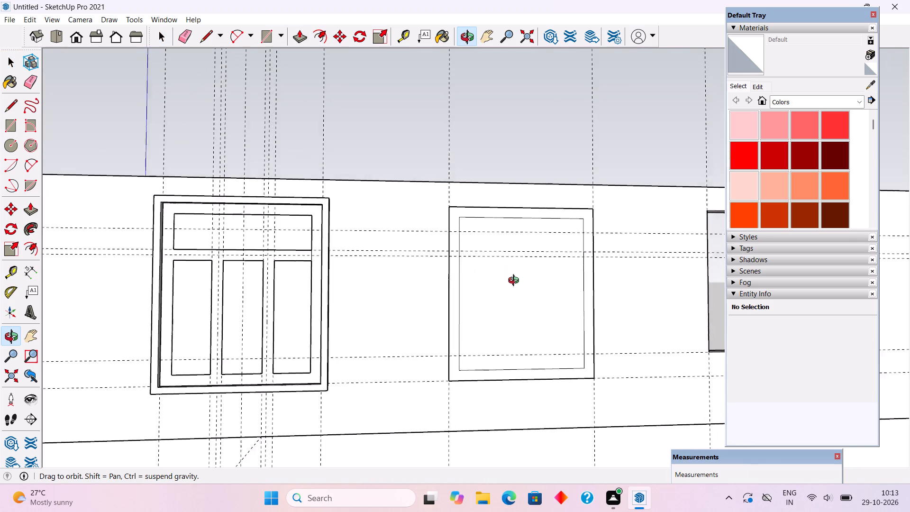
pyautogui.moveTo(516, 282); pyautogui.dragTo(530, 310, button='middle')
pyautogui.scroll(1, 530, 310)
pyautogui.press('t')
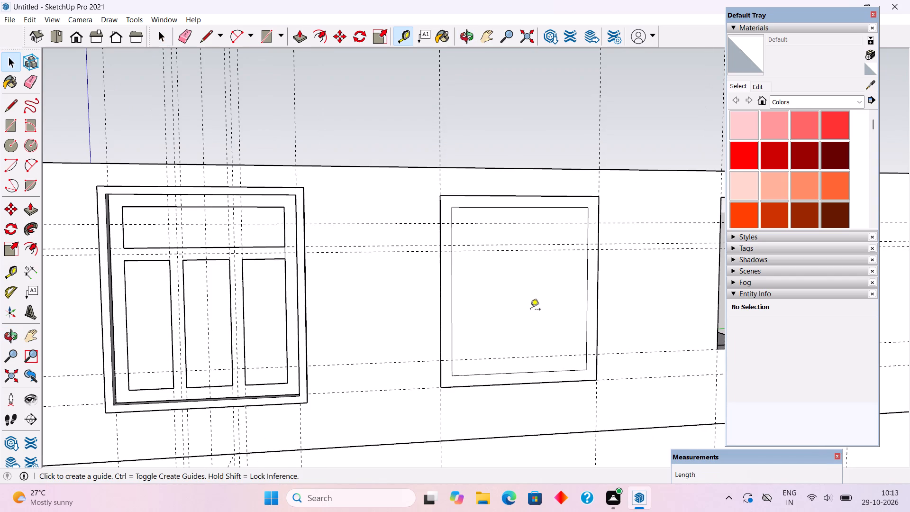
pyautogui.click(517, 249)
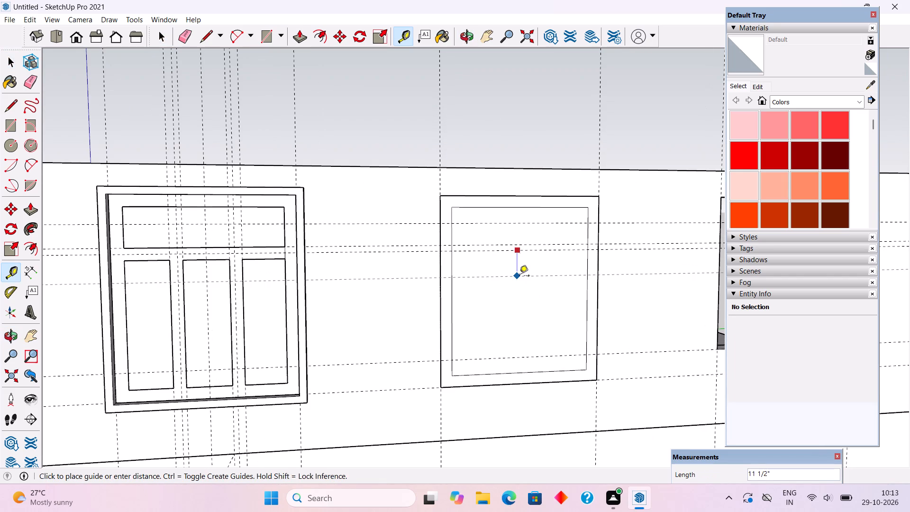
pyautogui.write('2.5"')
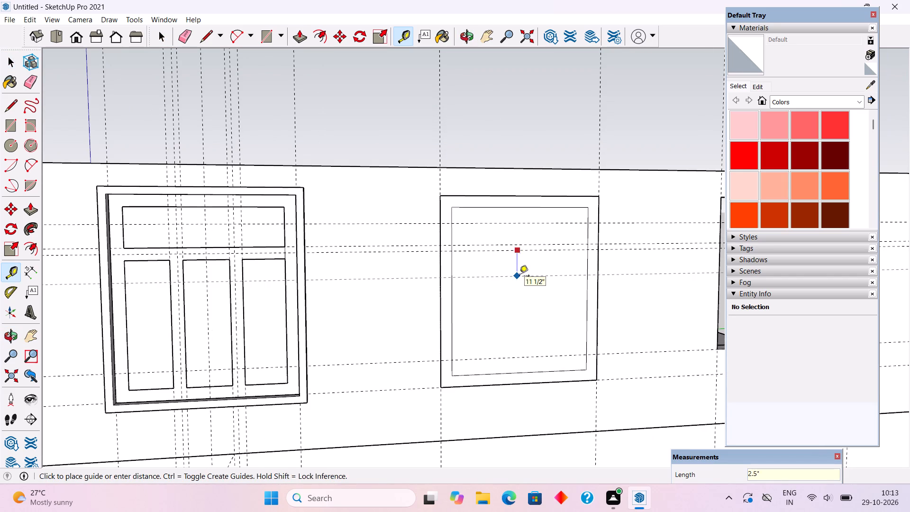
pyautogui.press('Return')
pyautogui.press('space')
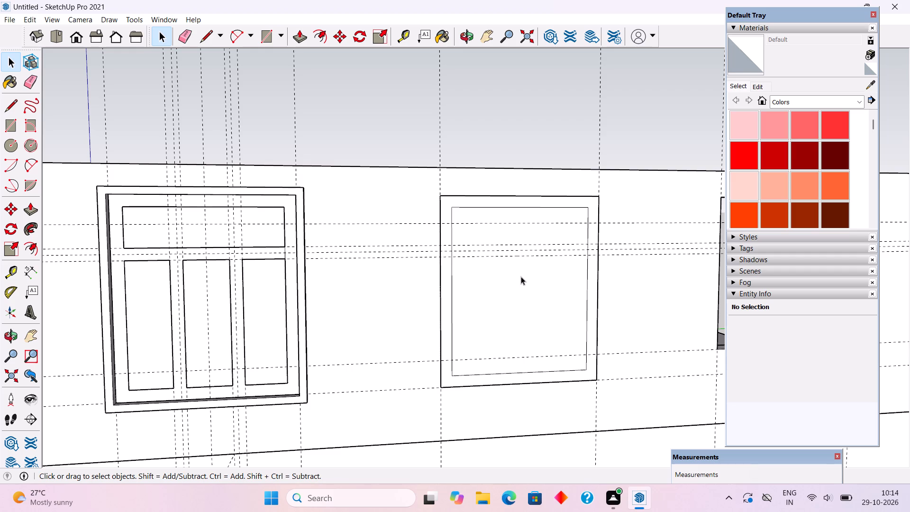
# Place a vertical guide at the centre of the second window's inner rectangle, 2' 7" from its left edge.
pyautogui.scroll(5, 490, 287)
pyautogui.scroll(1, 628, 244)
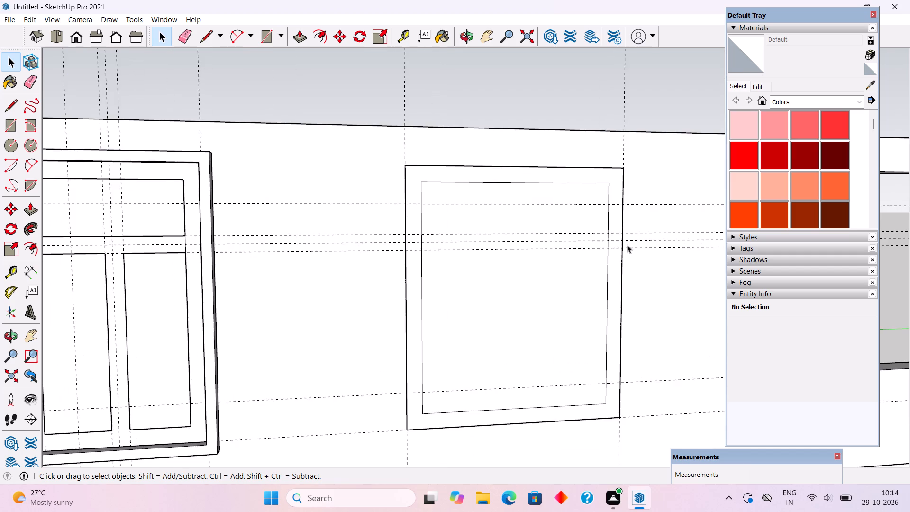
pyautogui.scroll(-2, 627, 245)
pyautogui.scroll(-3, 565, 258)
pyautogui.moveTo(573, 248); pyautogui.dragTo(569, 219, button='middle')
pyautogui.moveTo(572, 277); pyautogui.dragTo(505, 313, button='middle')
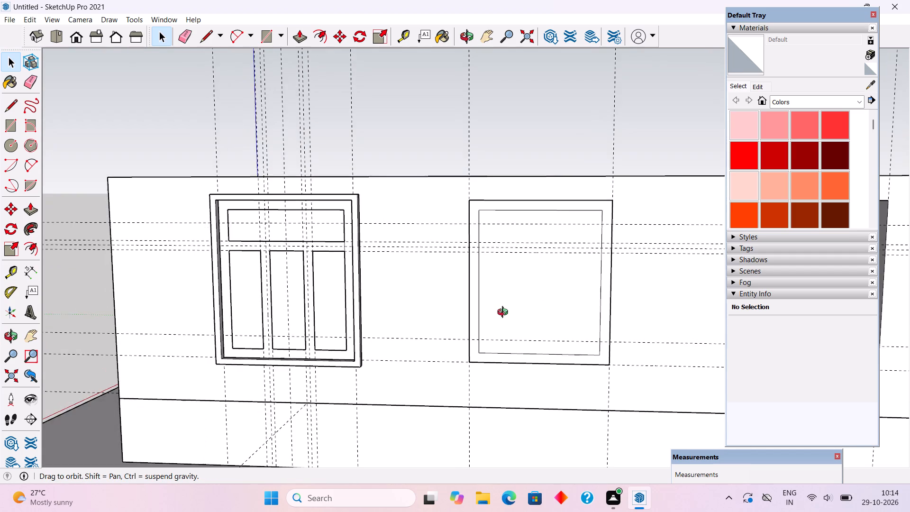
pyautogui.moveTo(505, 313); pyautogui.dragTo(617, 311, button='middle')
pyautogui.scroll(1, 672, 339)
pyautogui.press('t')
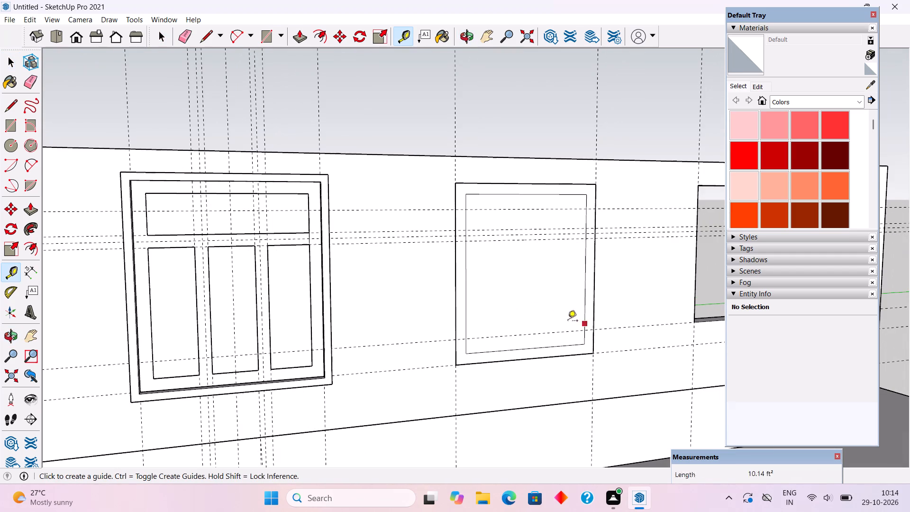
pyautogui.click(468, 317)
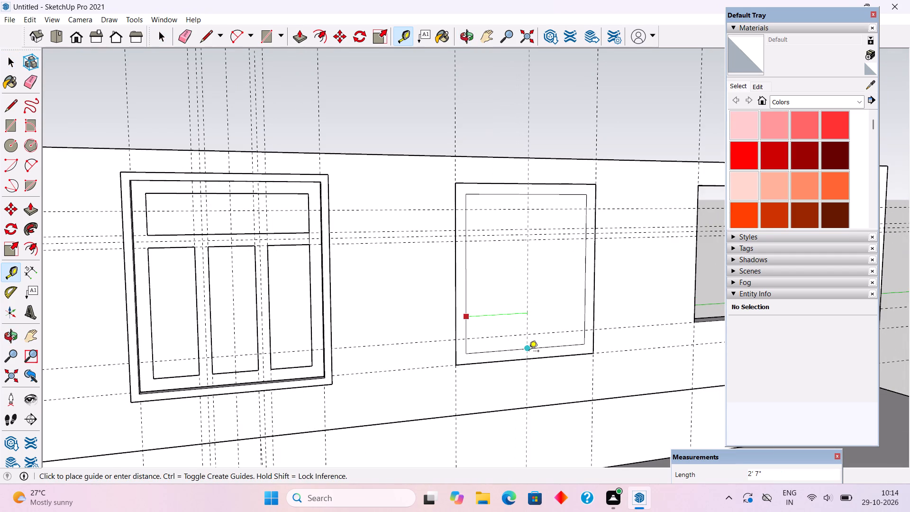
pyautogui.click(529, 351)
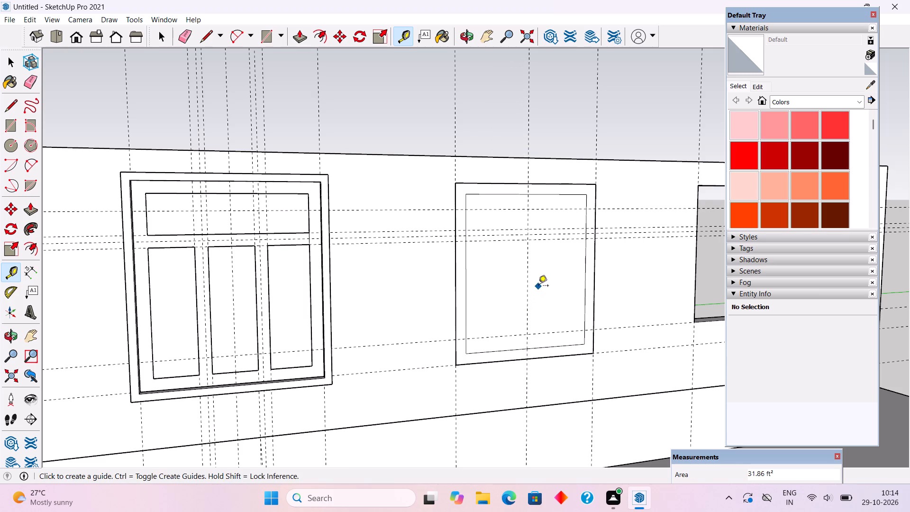
# Place vertical guides 11" to each side of the second window's centre guide.
pyautogui.click(527, 301)
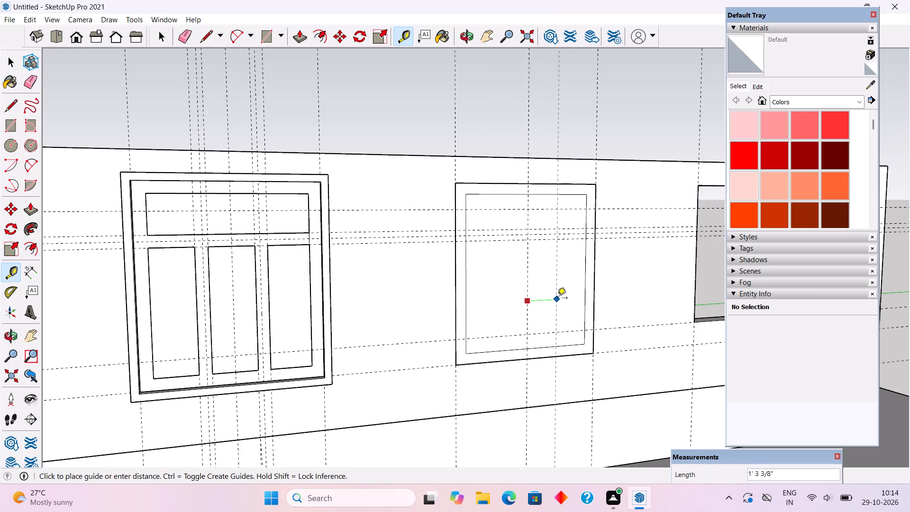
pyautogui.write('11"')
pyautogui.press('Return')
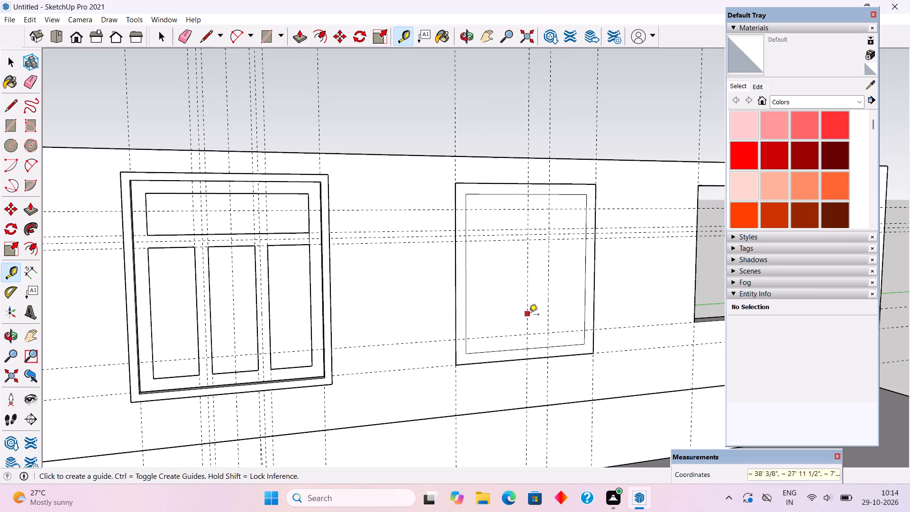
pyautogui.click(525, 315)
pyautogui.write('11"')
pyautogui.press('Return')
# Place mullion guides 3" outside and 2" inside the vertical guide left of the second window's centre.
pyautogui.scroll(4, 525, 322)
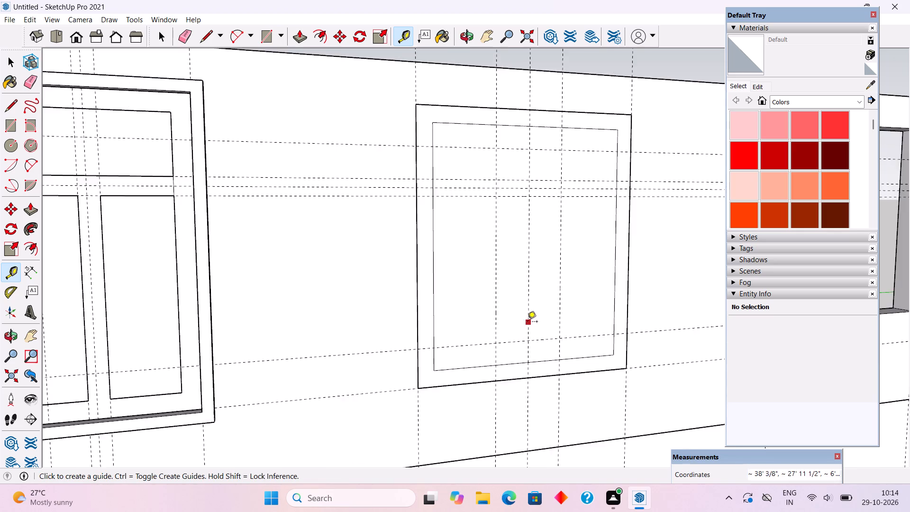
pyautogui.moveTo(515, 323); pyautogui.dragTo(436, 321, button='middle')
pyautogui.click(507, 316)
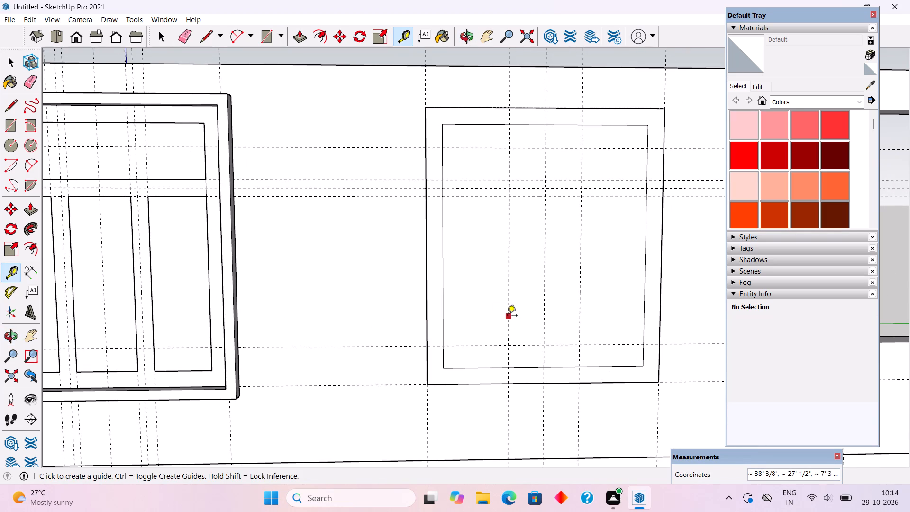
pyautogui.press('3')
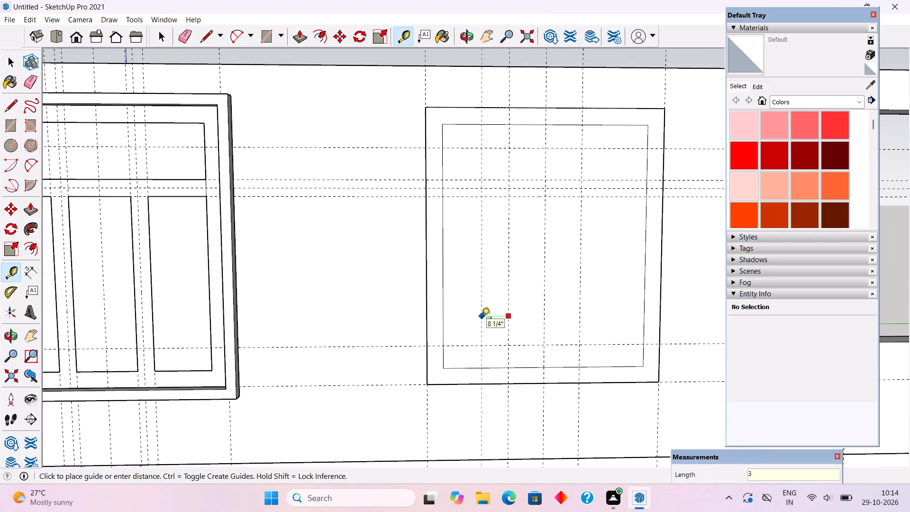
pyautogui.hotkey('shift', '"')
pyautogui.press('Return')
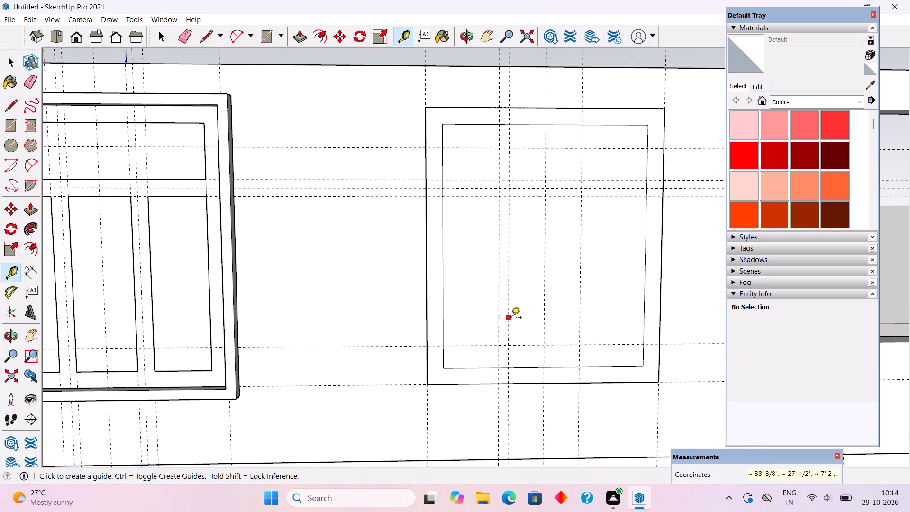
pyautogui.click(511, 318)
pyautogui.write('1"')
pyautogui.press('BackSpace')
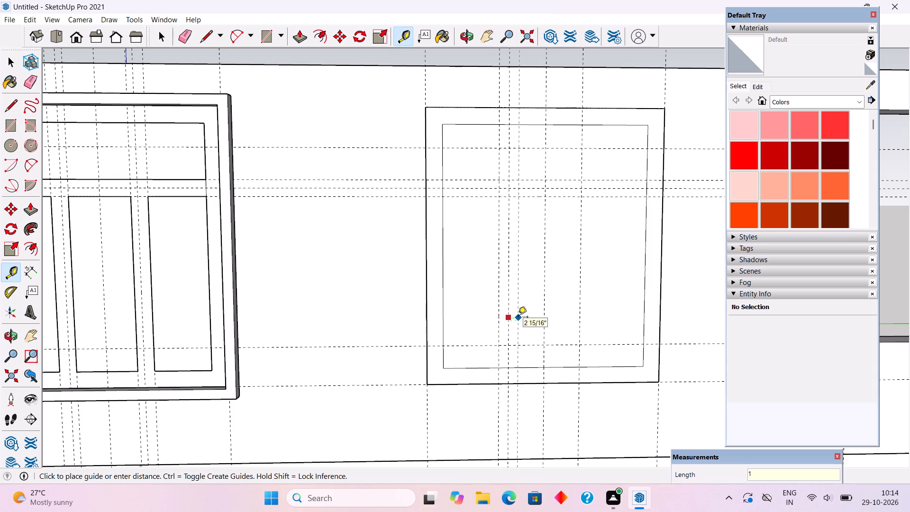
pyautogui.press('BackSpace')
pyautogui.press('2')
pyautogui.hotkey('shift', '"')
pyautogui.press('Return')
# Place mullion guides 3" outside and 2" inside the vertical guide right of the second window's centre.
pyautogui.click(582, 326)
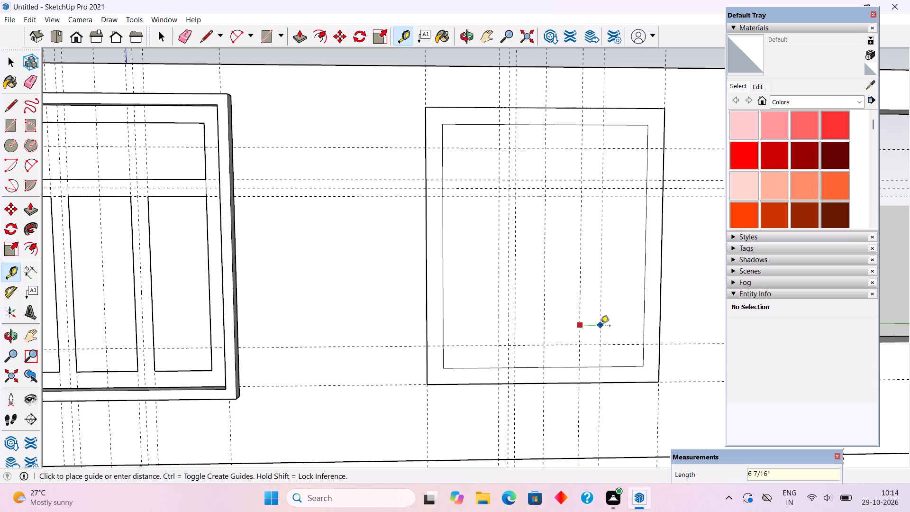
pyautogui.write('3"')
pyautogui.press('Return')
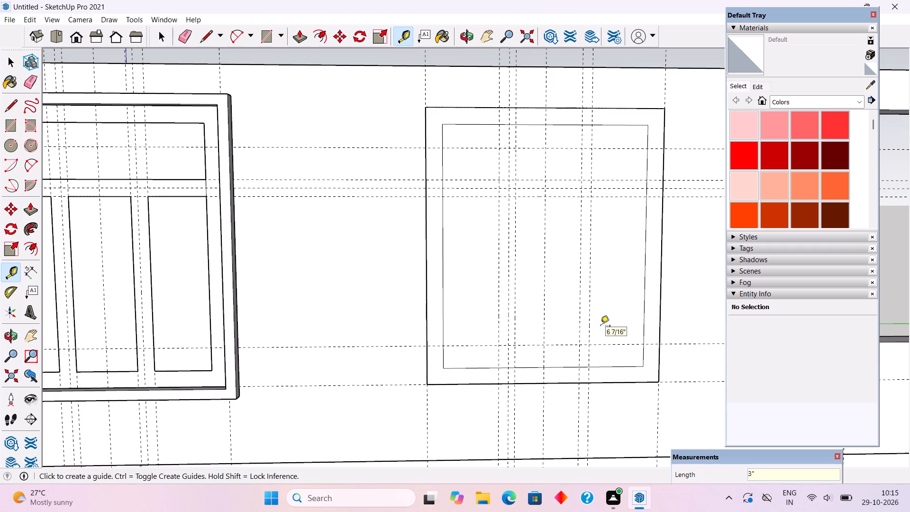
pyautogui.click(577, 329)
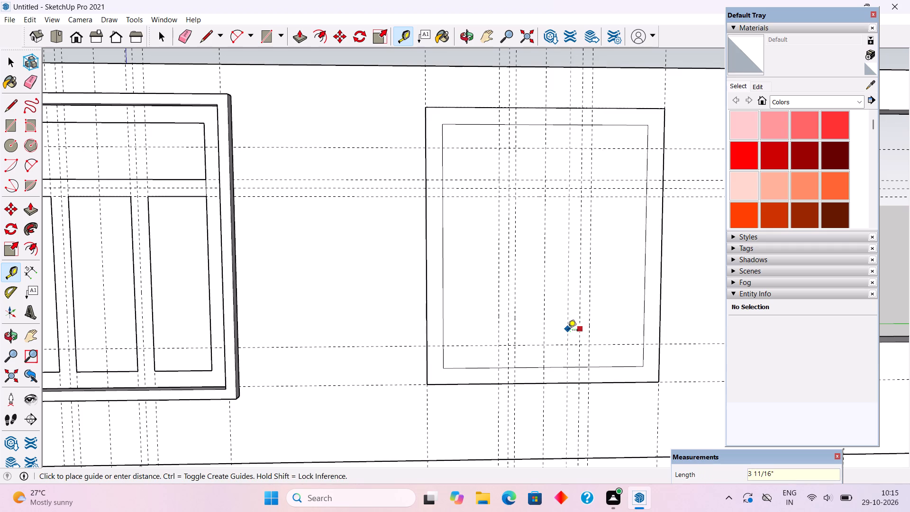
pyautogui.write('2"')
pyautogui.press('Return')
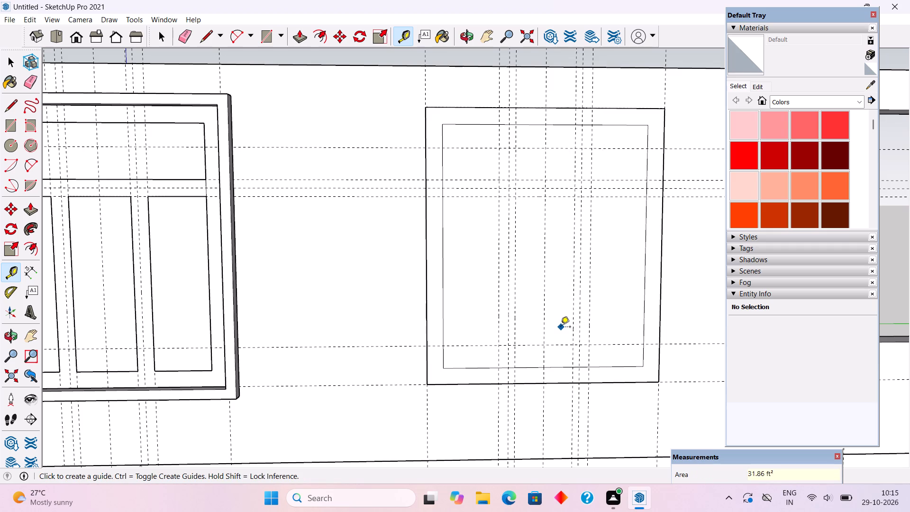
pyautogui.press('space')
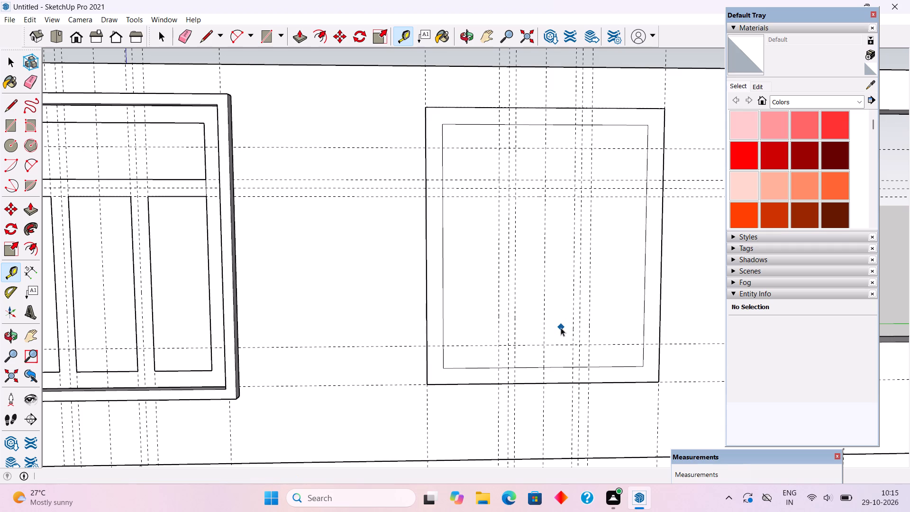
# Draw two horizontal transom lines, each 5' 2" long, across the second window's inner rectangle along the upper and lower transom guides.
pyautogui.scroll(-1, 519, 320)
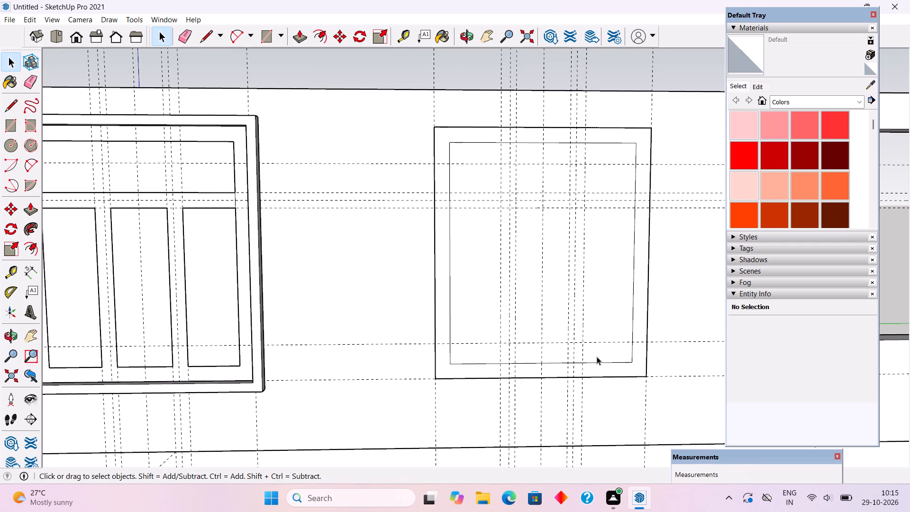
pyautogui.moveTo(601, 364); pyautogui.dragTo(588, 344, button='middle')
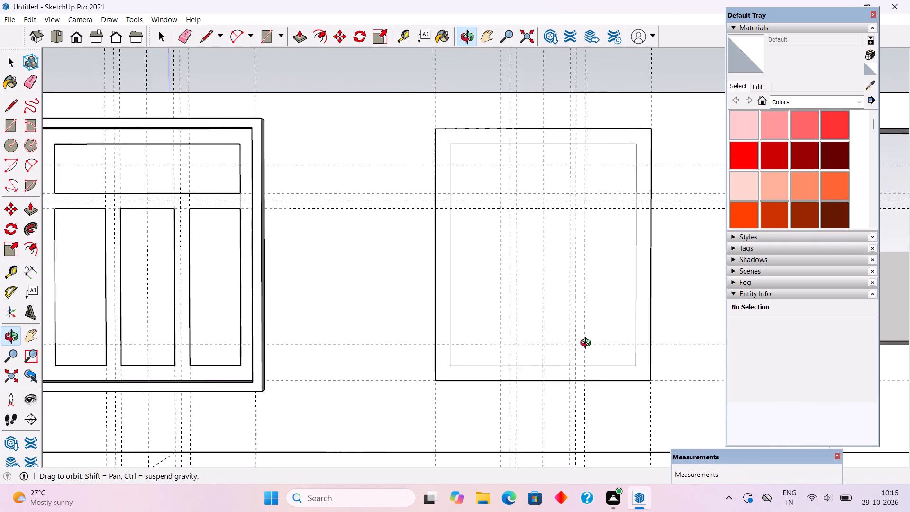
pyautogui.moveTo(588, 344); pyautogui.dragTo(592, 333, button='middle')
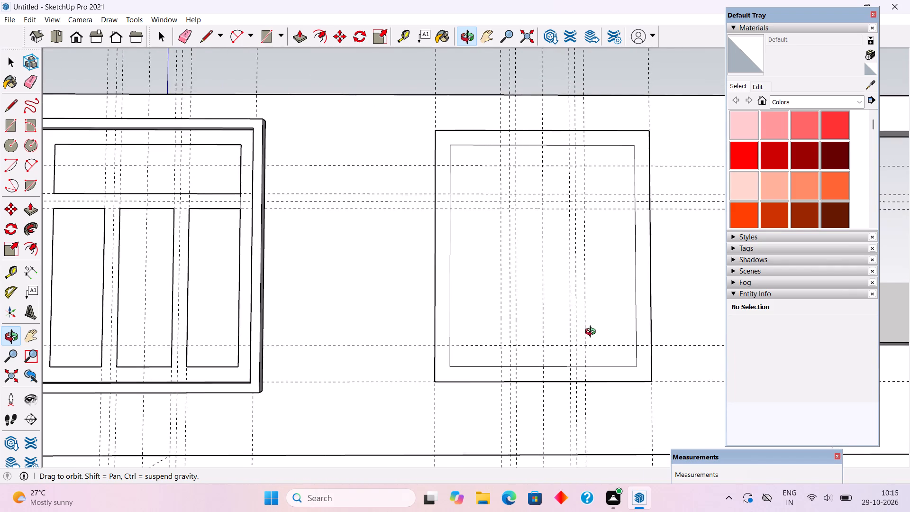
pyautogui.moveTo(592, 333); pyautogui.dragTo(572, 328, button='middle')
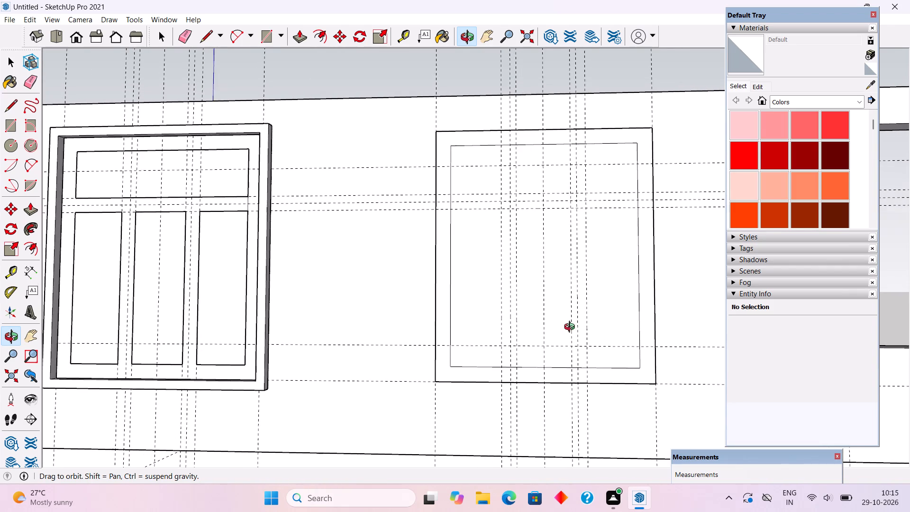
pyautogui.moveTo(572, 328); pyautogui.dragTo(577, 337, button='middle')
pyautogui.press('l')
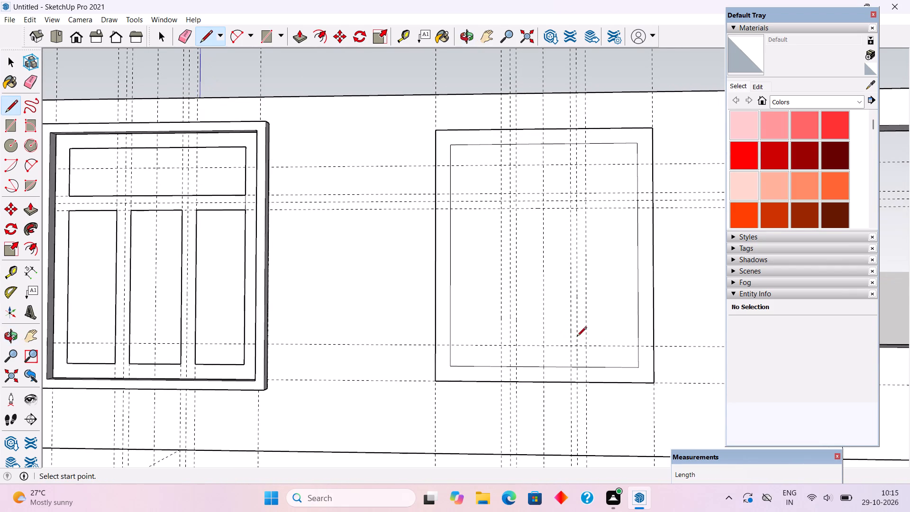
pyautogui.click(452, 194)
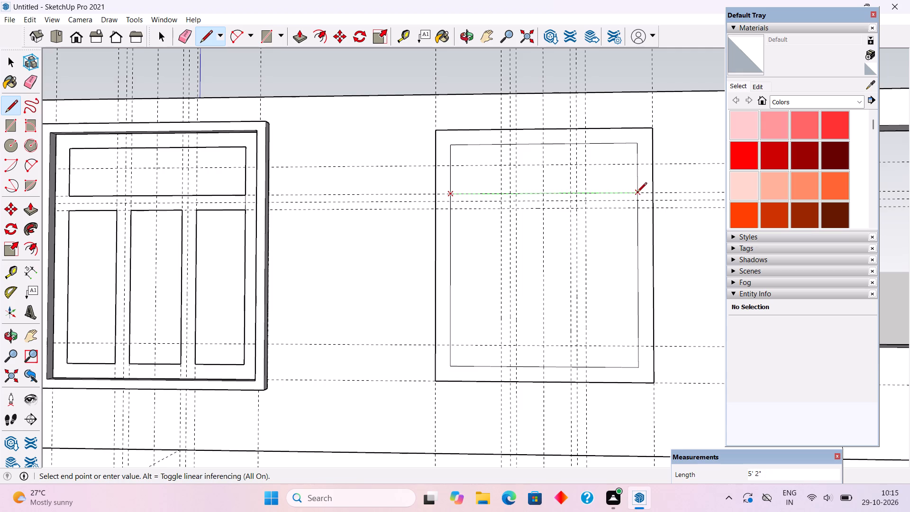
pyautogui.click(637, 193)
pyautogui.click(454, 209)
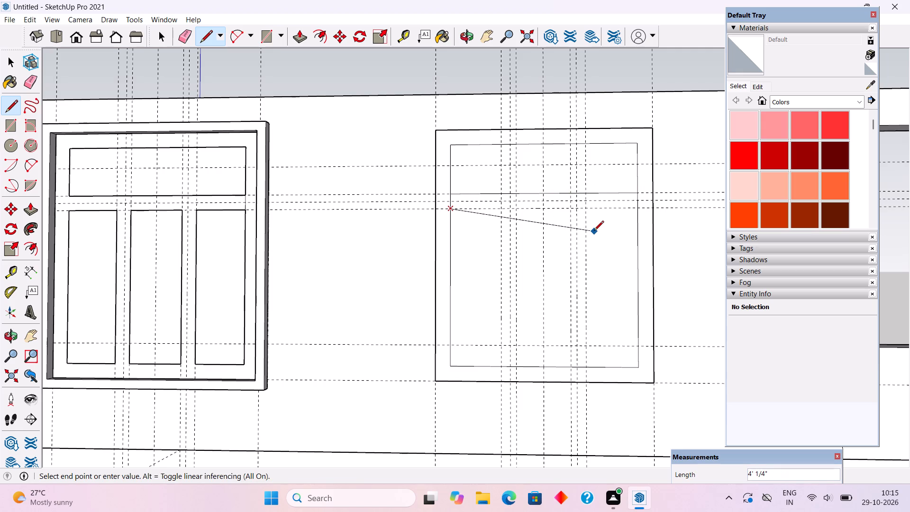
pyautogui.click(637, 210)
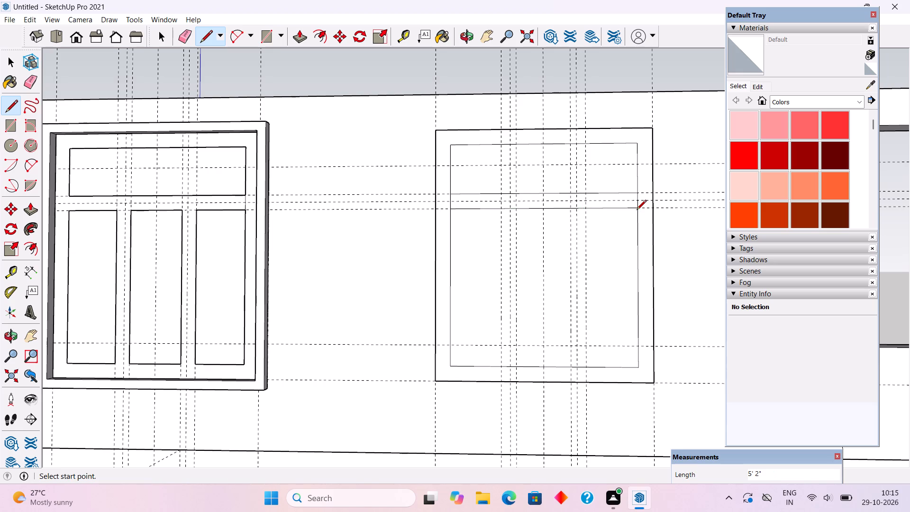
# Draw four vertical mullion lines along the outer and inner mullion guides, between the lower transom line and the inner rectangle's bottom edge.
pyautogui.click(585, 367)
pyautogui.click(585, 210)
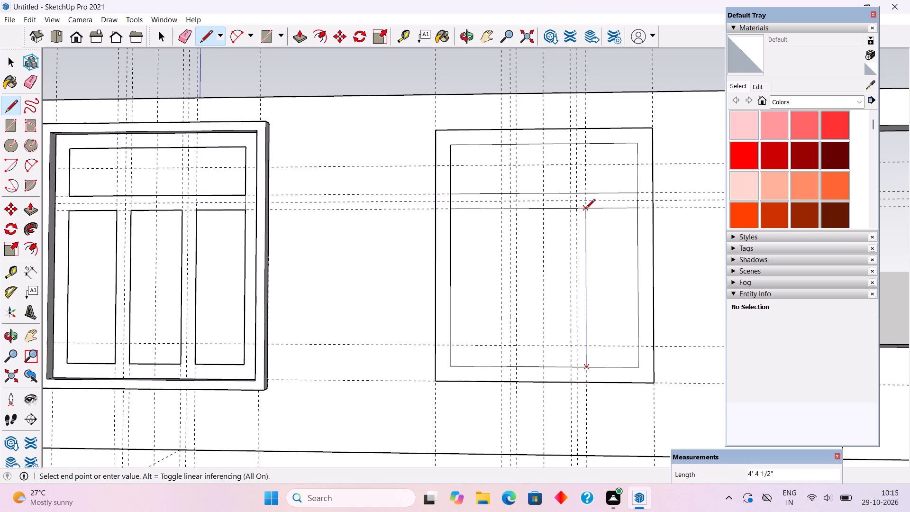
pyautogui.click(571, 209)
pyautogui.click(572, 365)
pyautogui.click(516, 209)
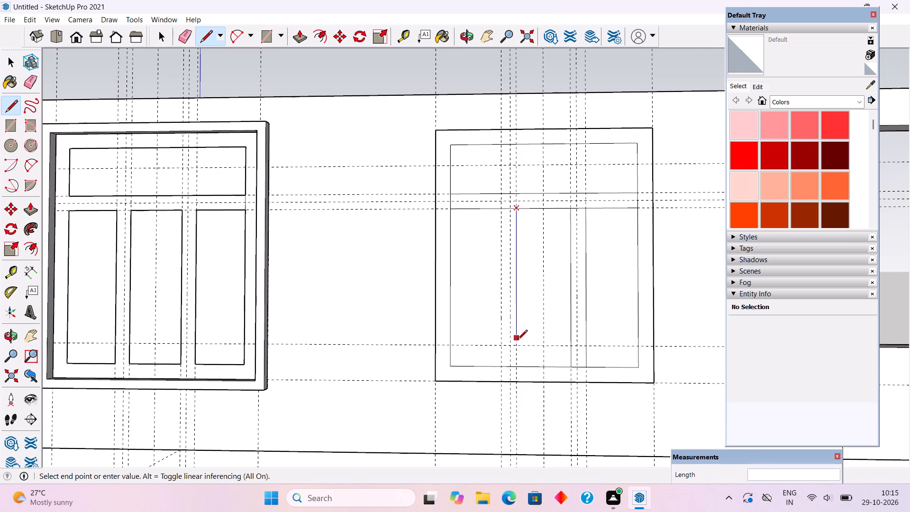
pyautogui.click(518, 345)
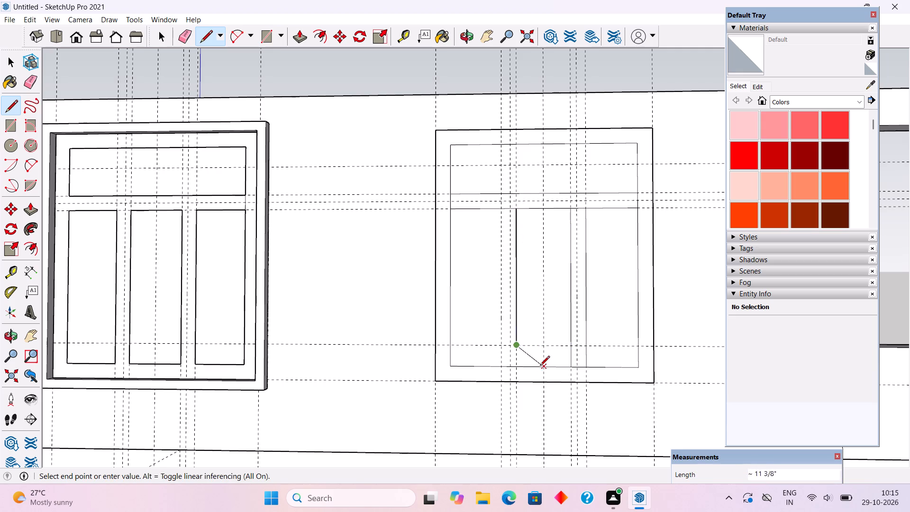
pyautogui.click(522, 366)
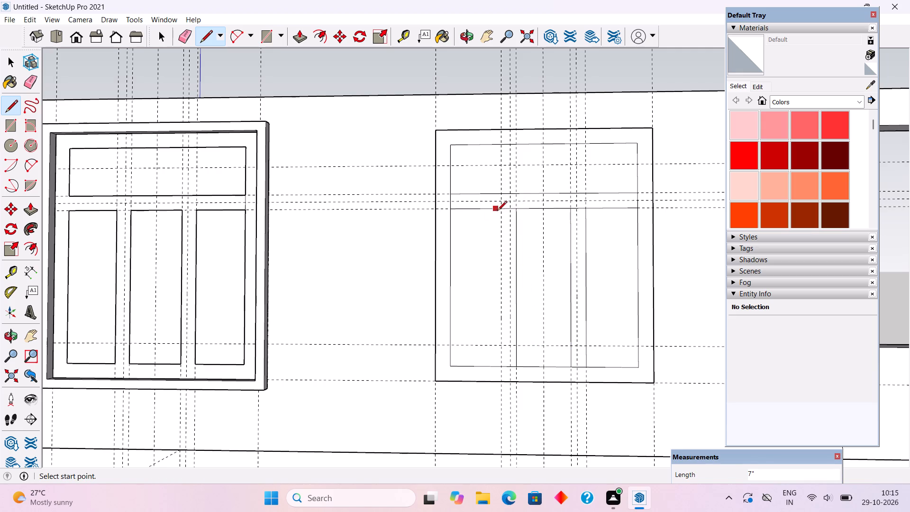
pyautogui.click(500, 210)
pyautogui.click(501, 366)
# Erase the inner rectangle's left edge segment between the transom lines and the lower transom line segment across the left mullion.
pyautogui.moveTo(495, 353); pyautogui.dragTo(571, 385, button='middle')
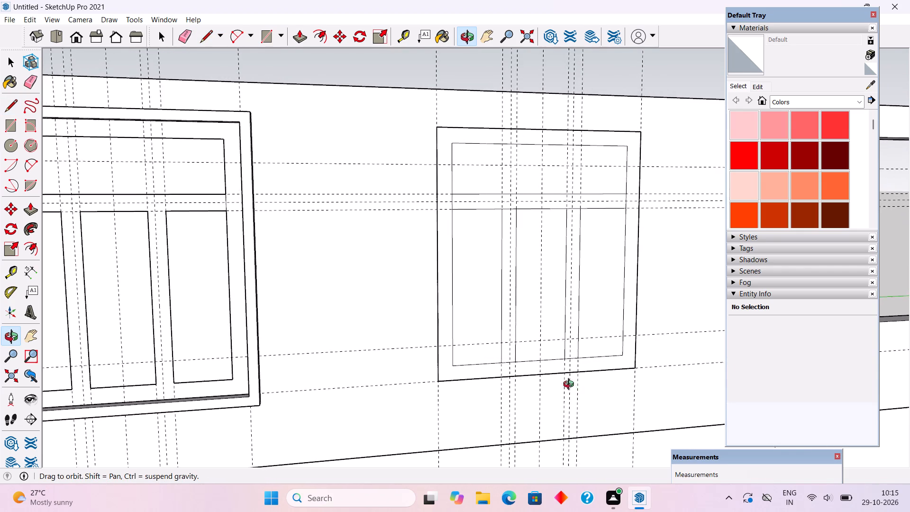
pyautogui.moveTo(571, 385); pyautogui.dragTo(545, 384, button='middle')
pyautogui.press('space')
pyautogui.press('e')
pyautogui.scroll(3, 454, 198)
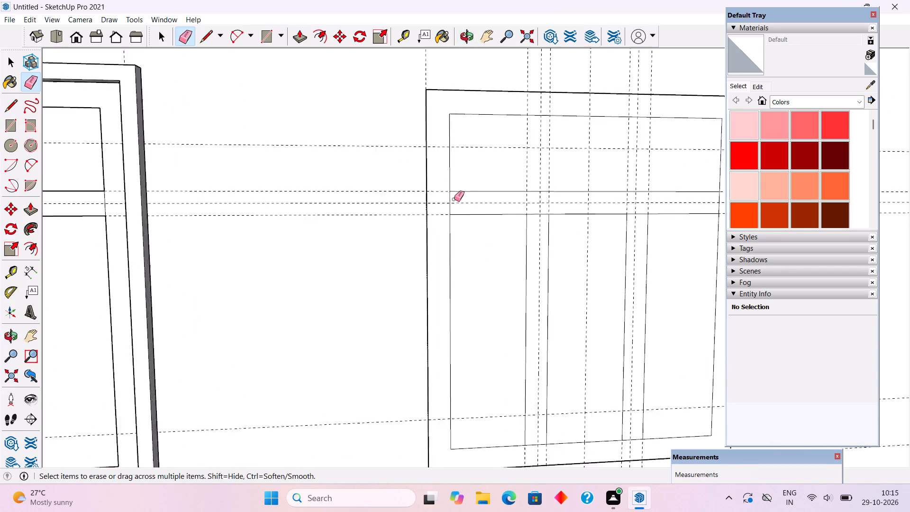
pyautogui.scroll(2, 454, 199)
pyautogui.click(449, 197)
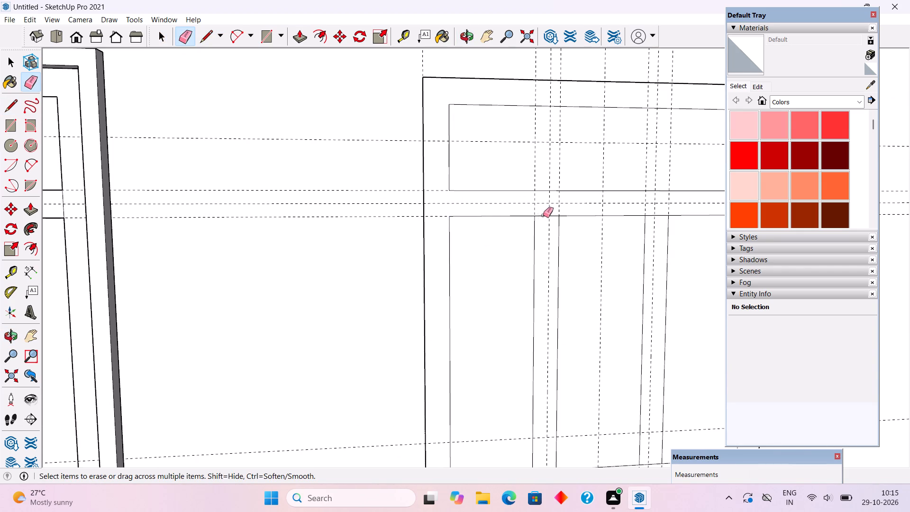
pyautogui.click(544, 215)
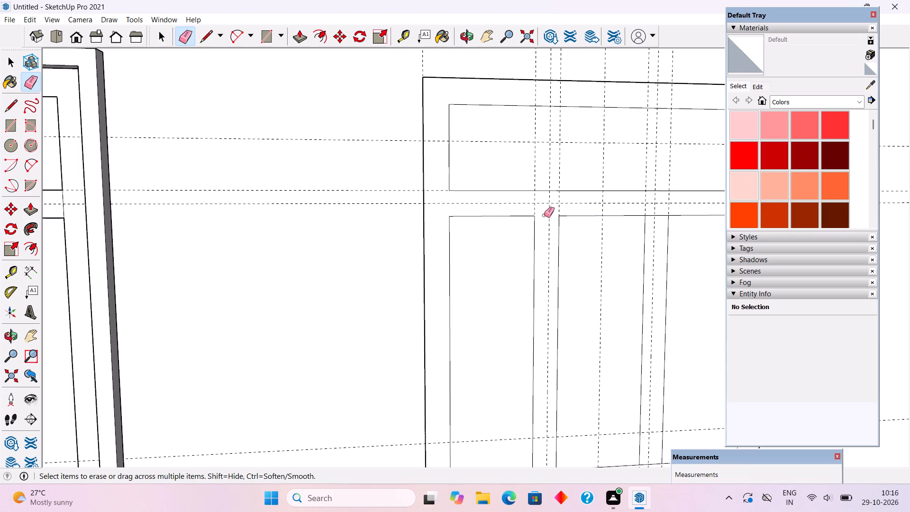
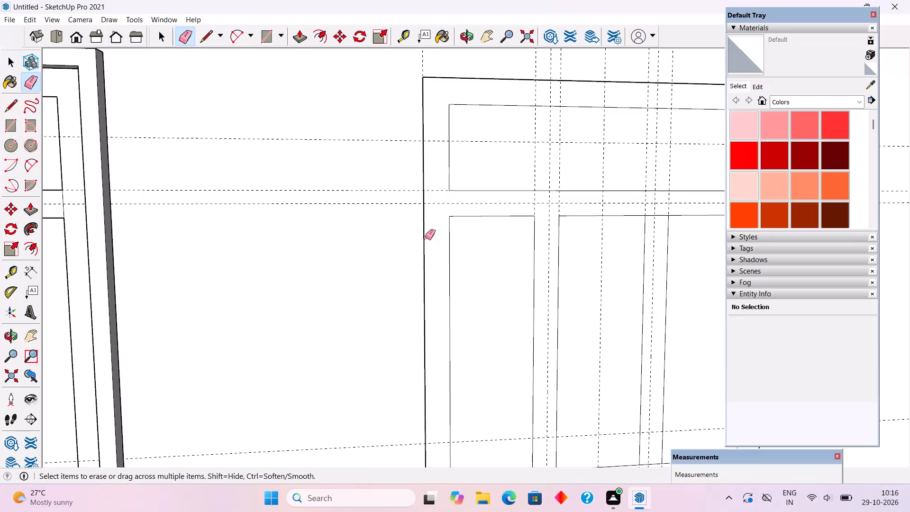
# Erase the second window's leftover segments: lower transom line across the right mullion, bottom edge across both mullions, right edge between the transom lines.
pyautogui.scroll(-5, 351, 210)
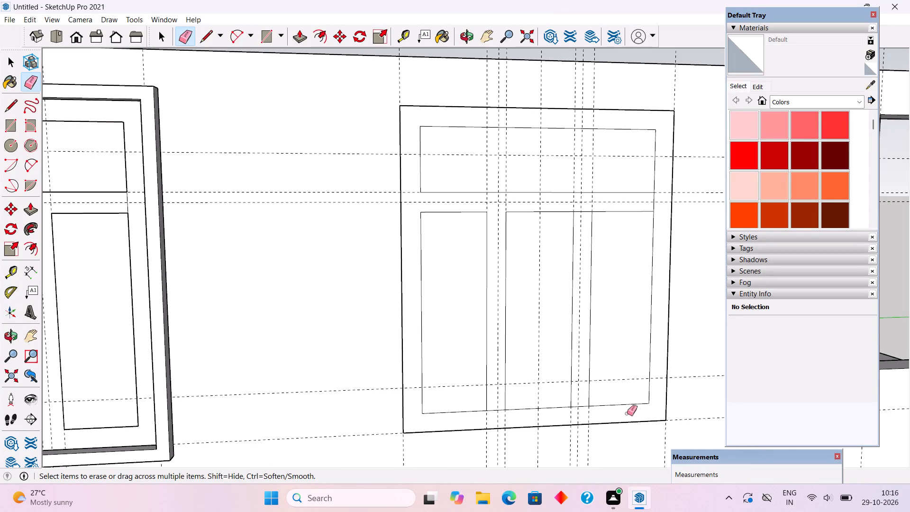
pyautogui.scroll(2, 589, 213)
pyautogui.click(587, 211)
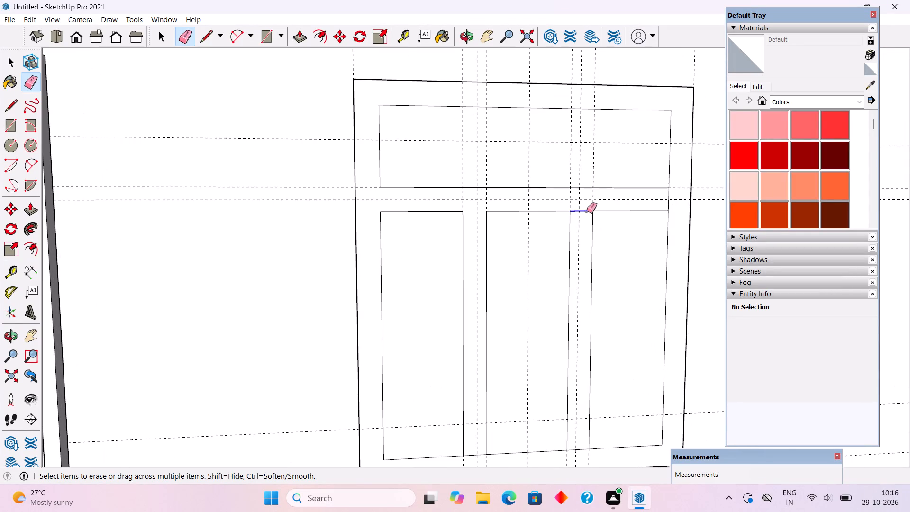
pyautogui.scroll(-3, 540, 204)
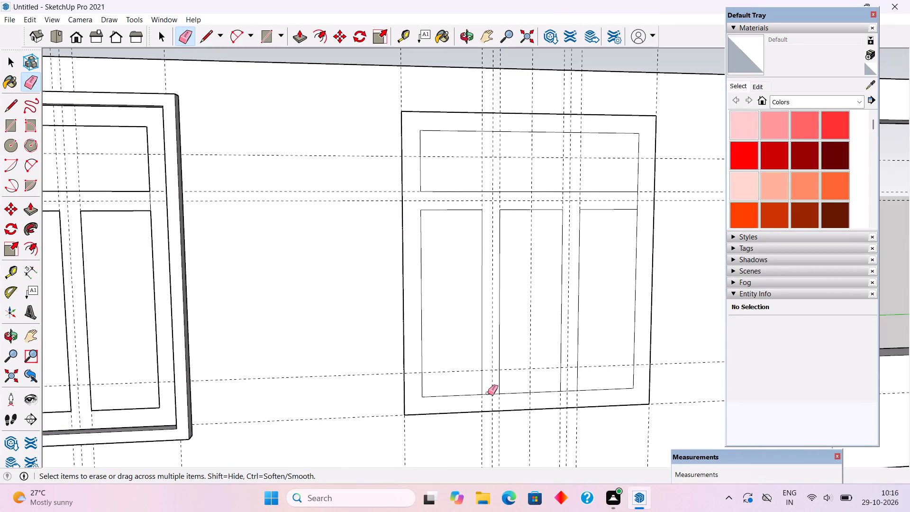
pyautogui.click(488, 393)
pyautogui.click(486, 395)
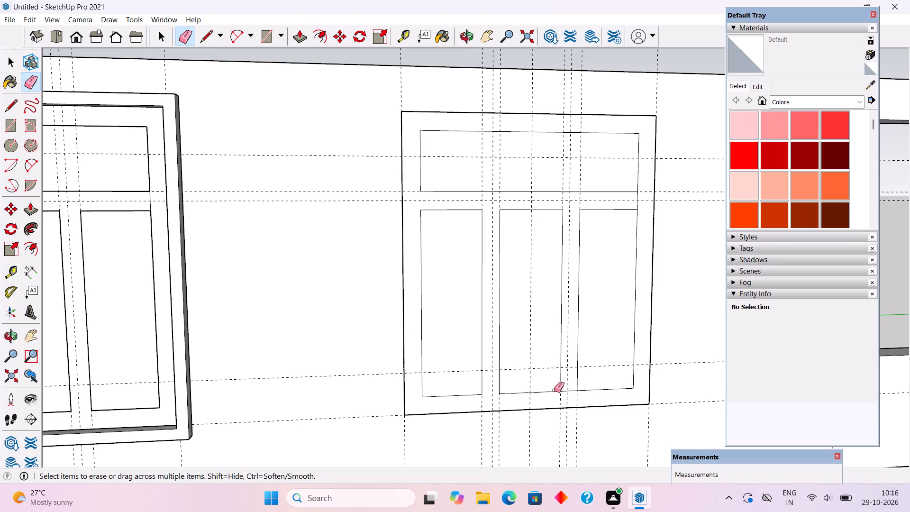
pyautogui.click(573, 390)
pyautogui.scroll(3, 635, 206)
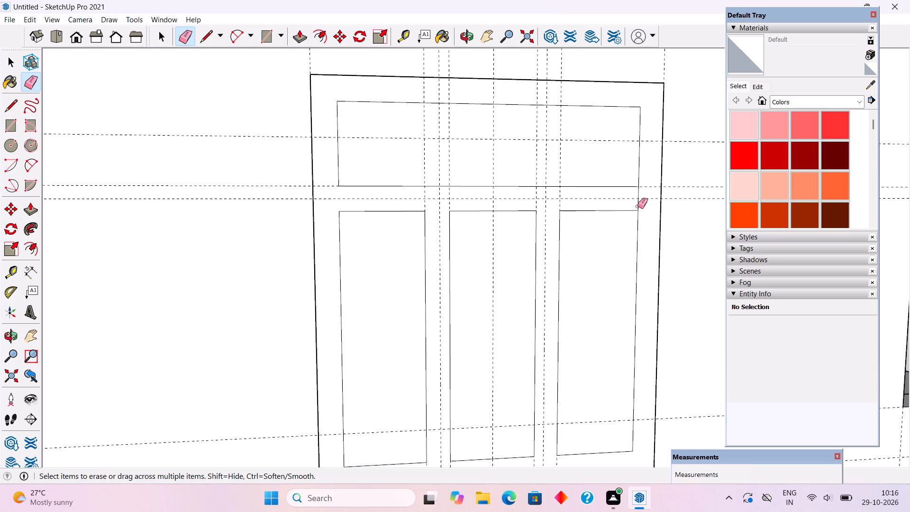
pyautogui.click(637, 206)
pyautogui.scroll(-3, 626, 223)
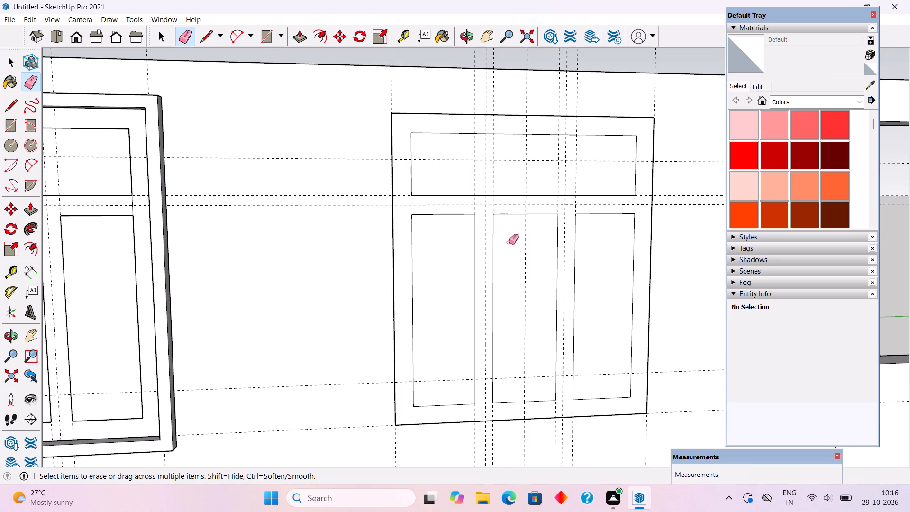
# Delete the second window's four pane faces: the wide one above the transom and the three below it.
pyautogui.press('space')
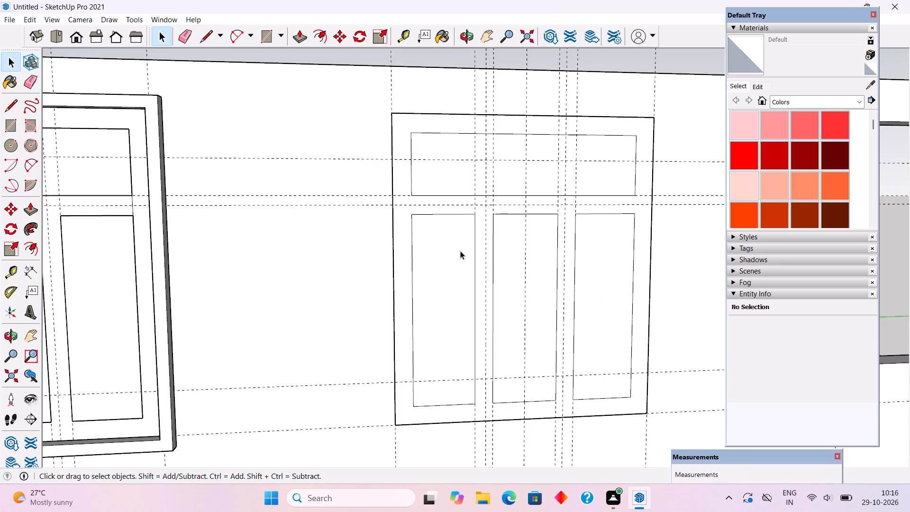
pyautogui.click(460, 251)
pyautogui.press('Delete')
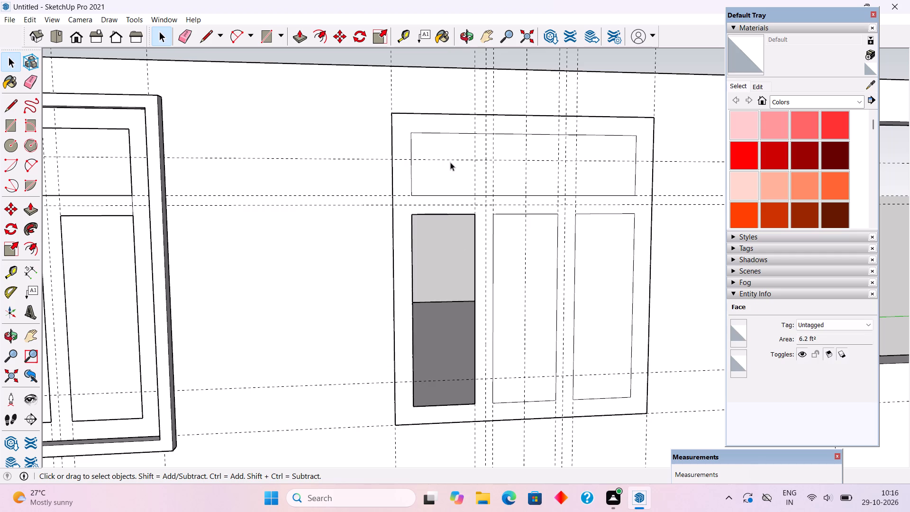
pyautogui.click(450, 170)
pyautogui.press('Delete')
pyautogui.click(541, 253)
pyautogui.press('Delete')
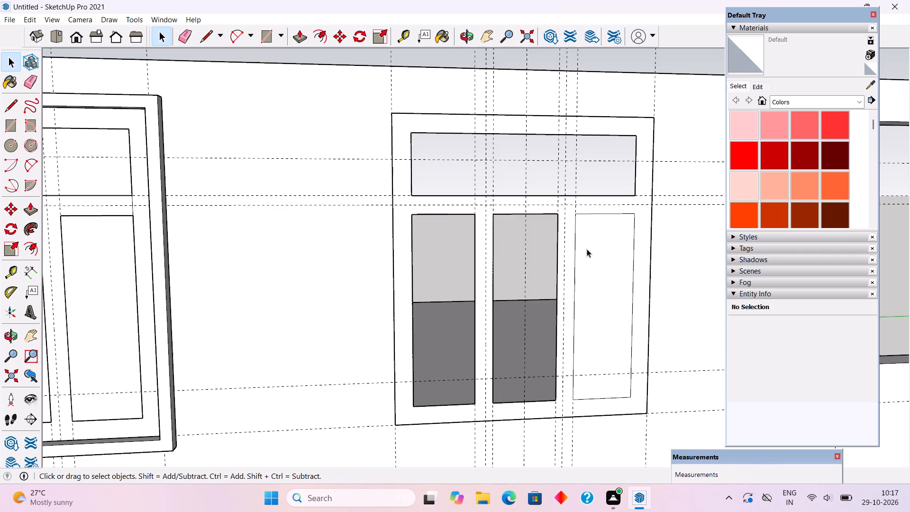
pyautogui.click(587, 249)
pyautogui.press('Delete')
# Push/Pull the second window's frame face outward by 4".
pyautogui.press('p')
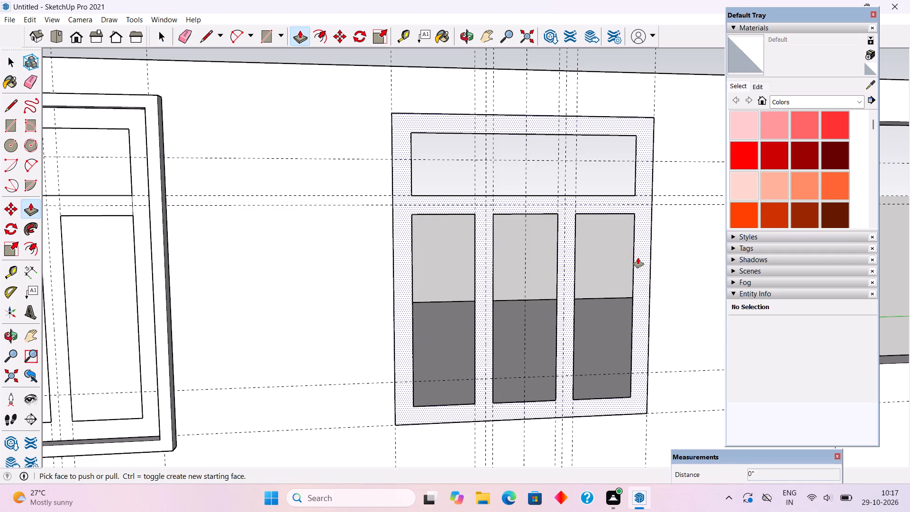
pyautogui.click(638, 258)
pyautogui.press('4')
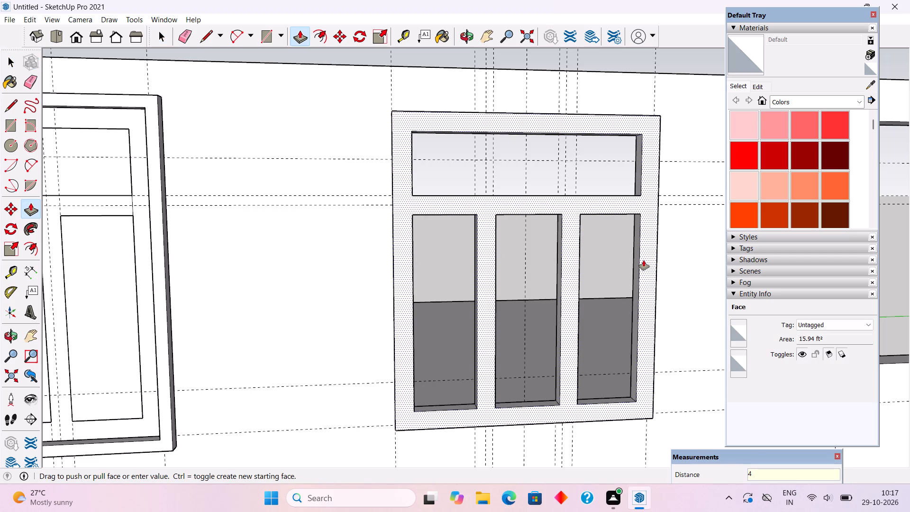
pyautogui.hotkey('shift', '"')
pyautogui.press('Return')
pyautogui.press('space')
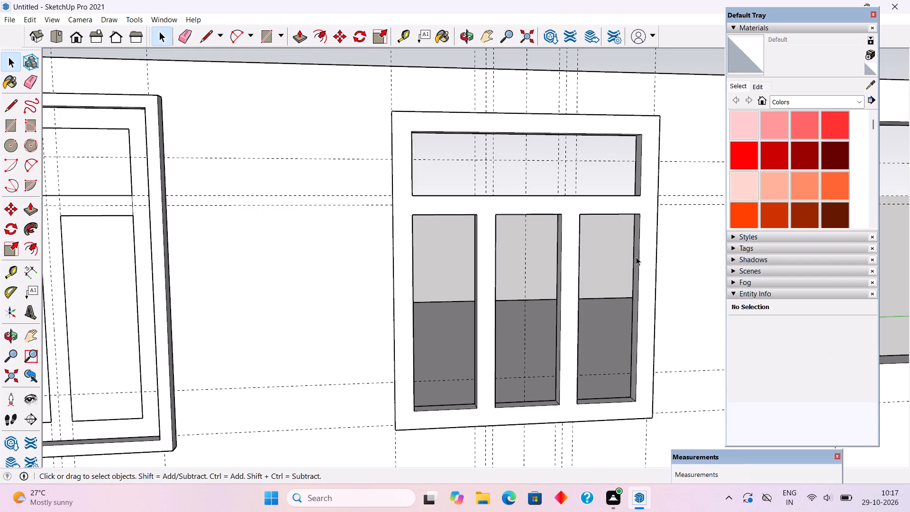
# Select all connected geometry of the second window's frame and make it a group.
pyautogui.moveTo(619, 290); pyautogui.dragTo(758, 307, button='middle')
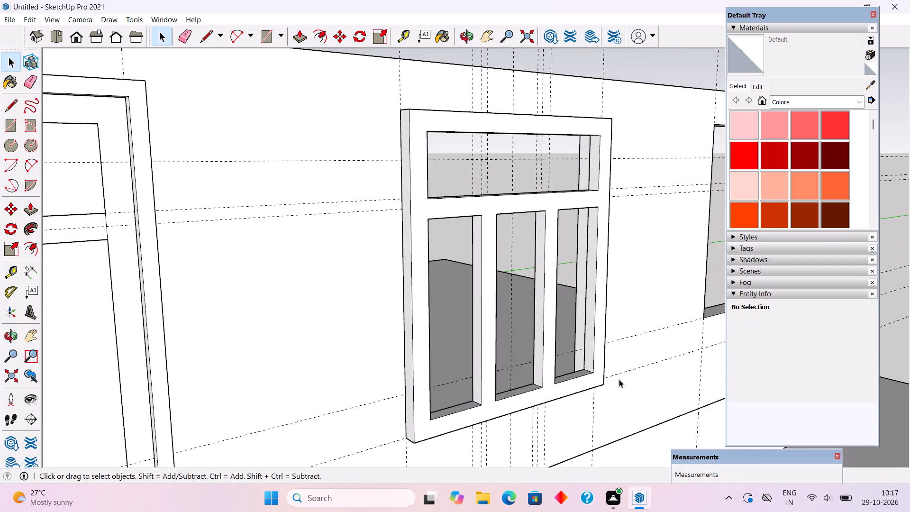
pyautogui.scroll(2, 611, 382)
pyautogui.tripleClick(594, 373)
pyautogui.rightClick(593, 373)
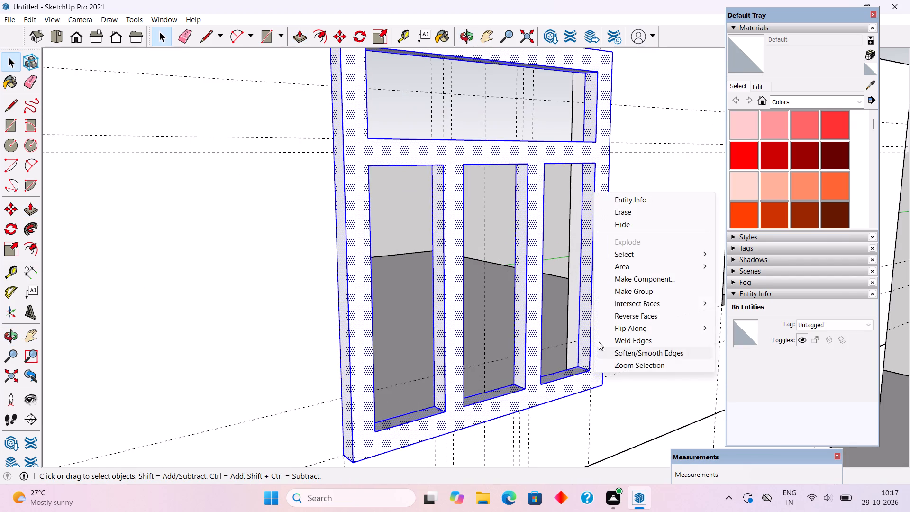
pyautogui.click(627, 289)
# Move the second window's frame group 4" back into the opening, from its front bottom corner to the wall-face corner.
pyautogui.press('m')
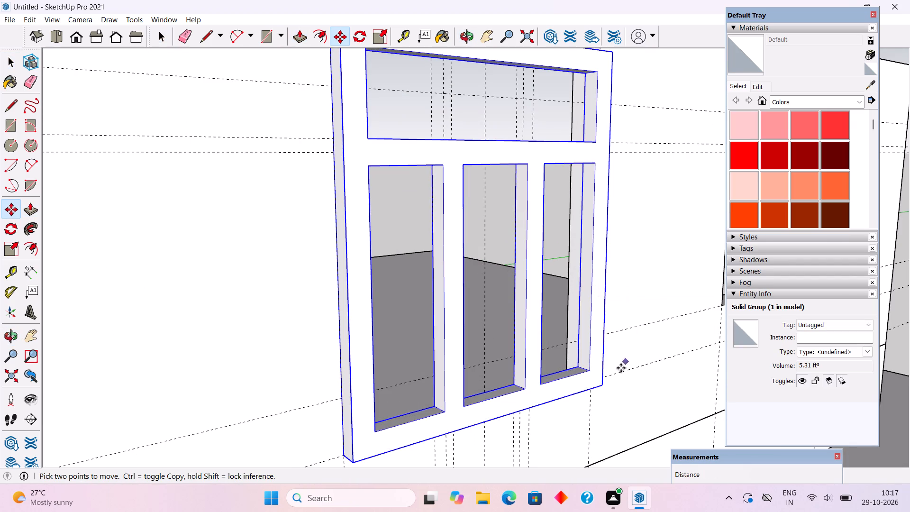
pyautogui.click(604, 388)
pyautogui.click(591, 375)
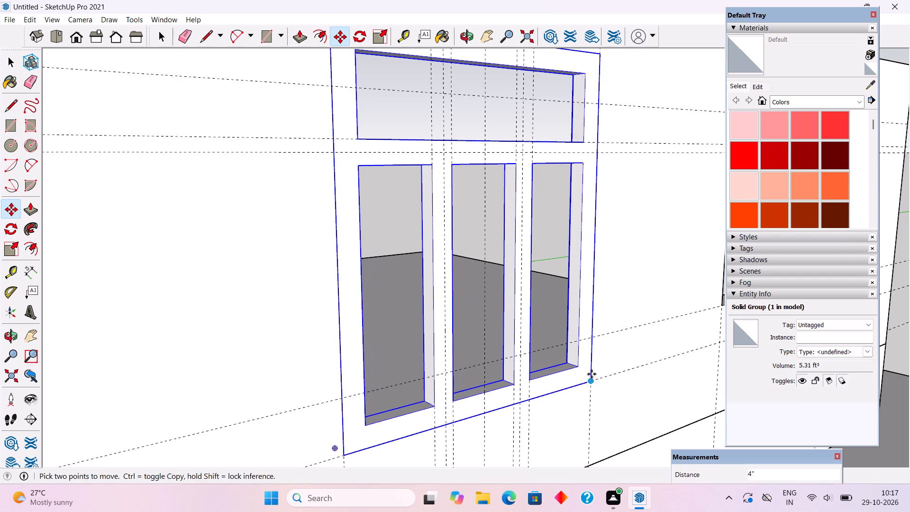
pyautogui.press('space')
pyautogui.click(553, 246)
# Measure the depth and the face width of the first window's projecting outer border with the Tape Measure.
pyautogui.scroll(-10, 553, 244)
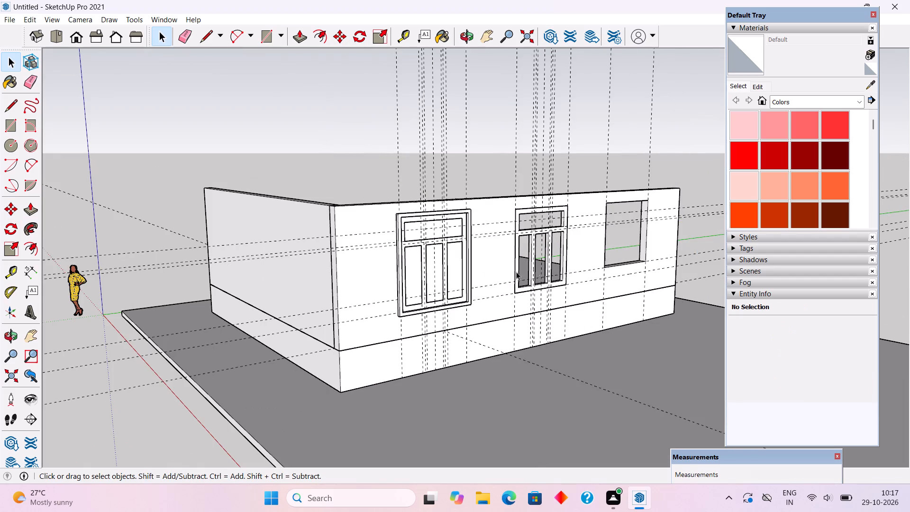
pyautogui.moveTo(482, 283); pyautogui.dragTo(564, 293, button='middle')
pyautogui.scroll(6, 504, 301)
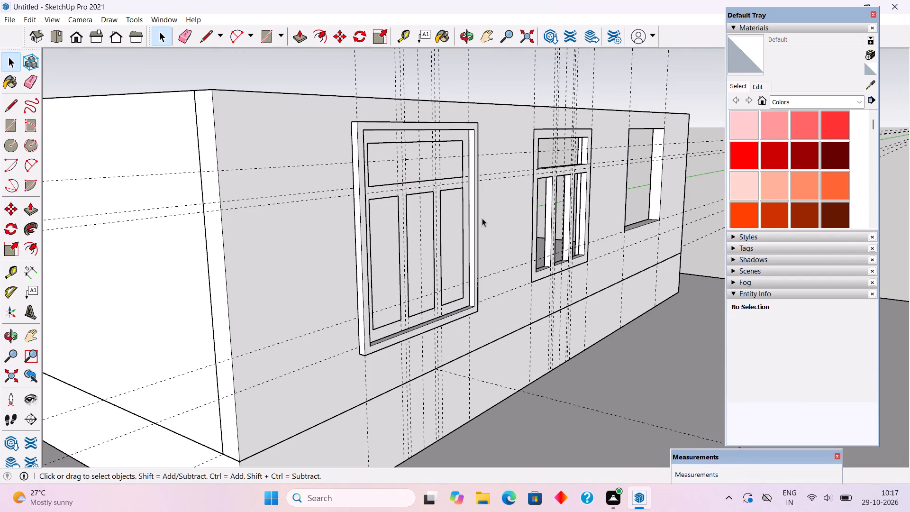
pyautogui.scroll(2, 482, 197)
pyautogui.moveTo(508, 220); pyautogui.dragTo(531, 220, button='middle')
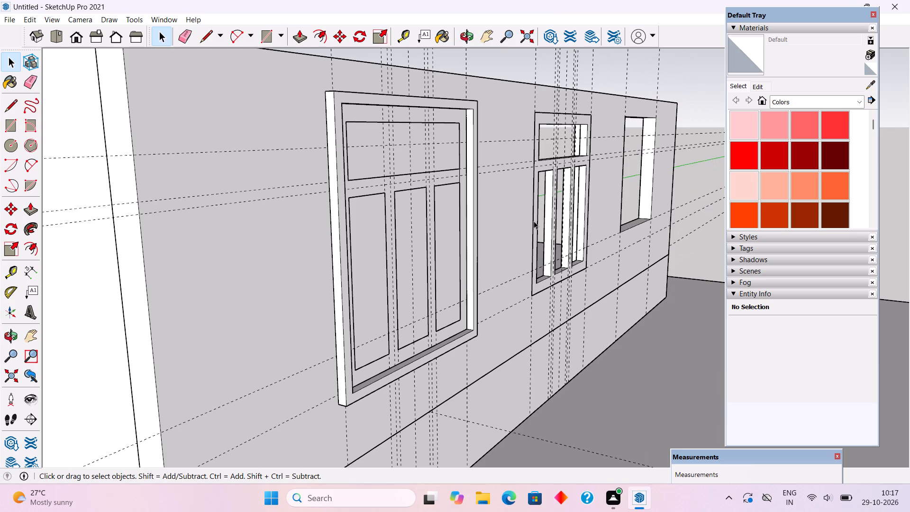
pyautogui.press('t')
pyautogui.scroll(10, 483, 255)
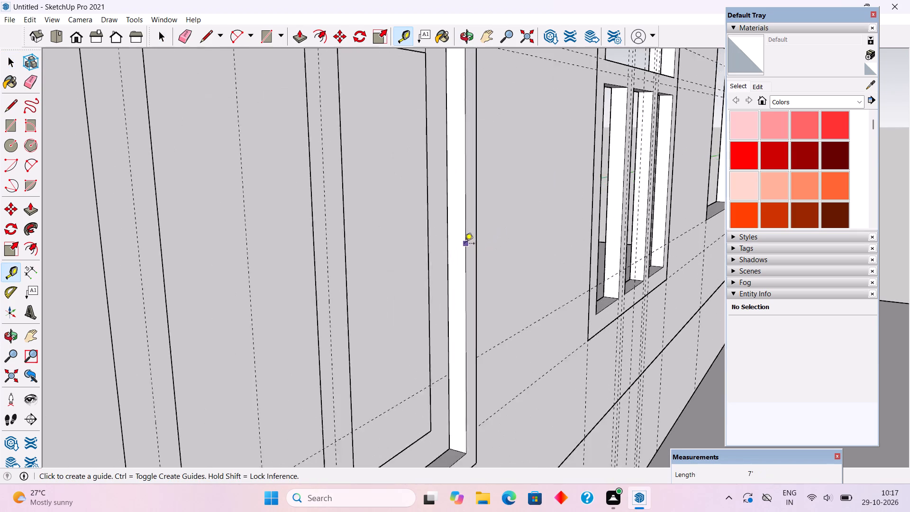
pyautogui.click(446, 238)
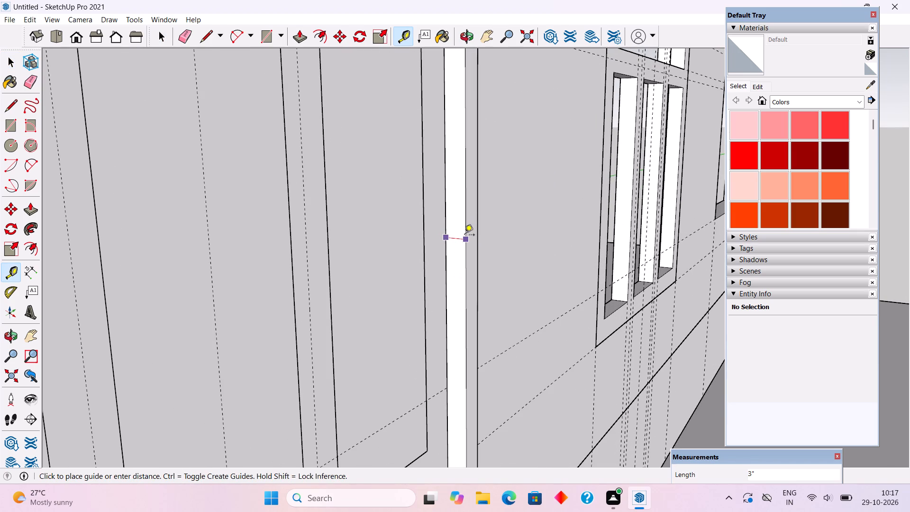
pyautogui.press('space')
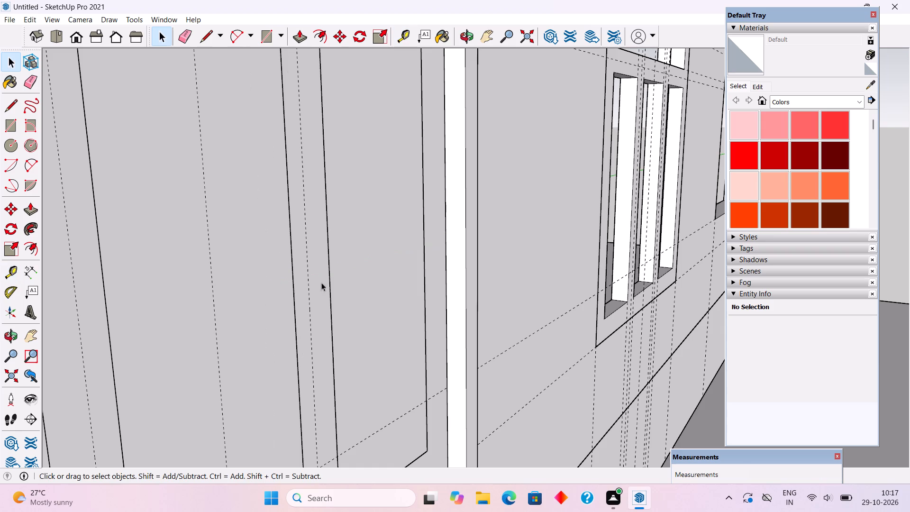
pyautogui.scroll(-4, 447, 287)
pyautogui.scroll(-5, 485, 283)
pyautogui.moveTo(548, 295); pyautogui.dragTo(426, 316, button='middle')
pyautogui.scroll(6, 457, 279)
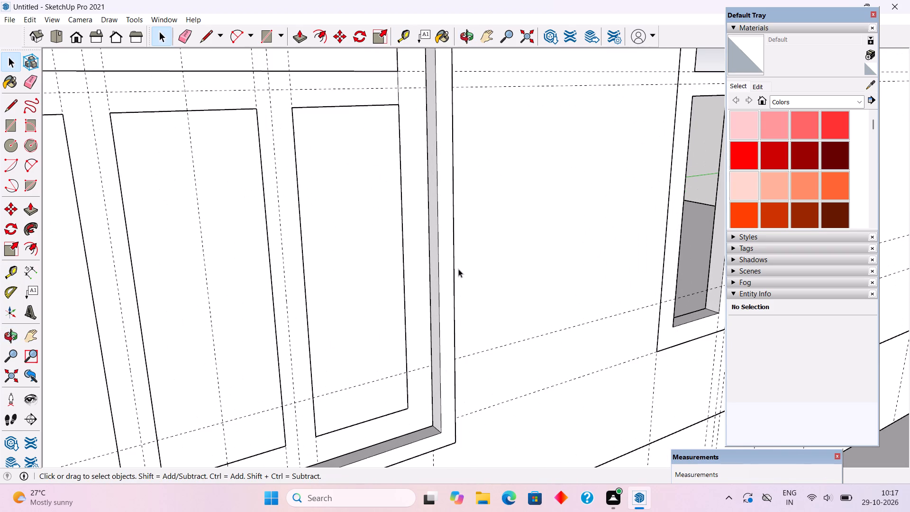
pyautogui.moveTo(458, 269); pyautogui.dragTo(427, 260, button='middle')
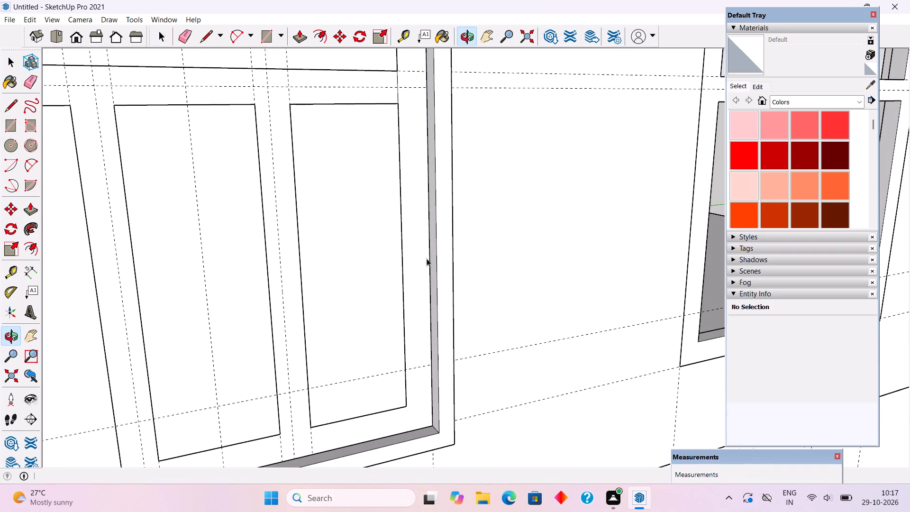
pyautogui.press('t')
pyautogui.click(437, 278)
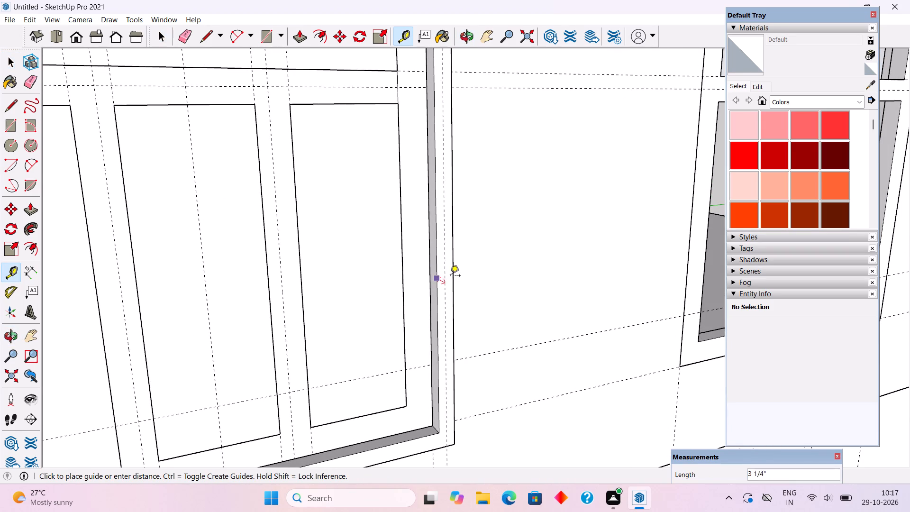
pyautogui.press('space')
pyautogui.scroll(-4, 452, 270)
pyautogui.scroll(-4, 345, 256)
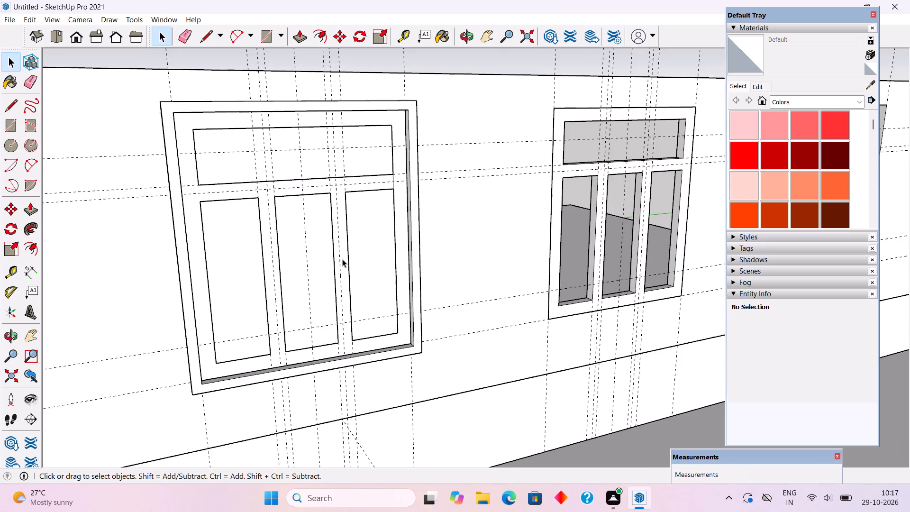
pyautogui.scroll(-2, 341, 260)
# Draw a 7' by 6' rectangle over the second window between its opposite outer corners.
pyautogui.moveTo(663, 211); pyautogui.dragTo(648, 161, button='middle')
pyautogui.scroll(2, 648, 161)
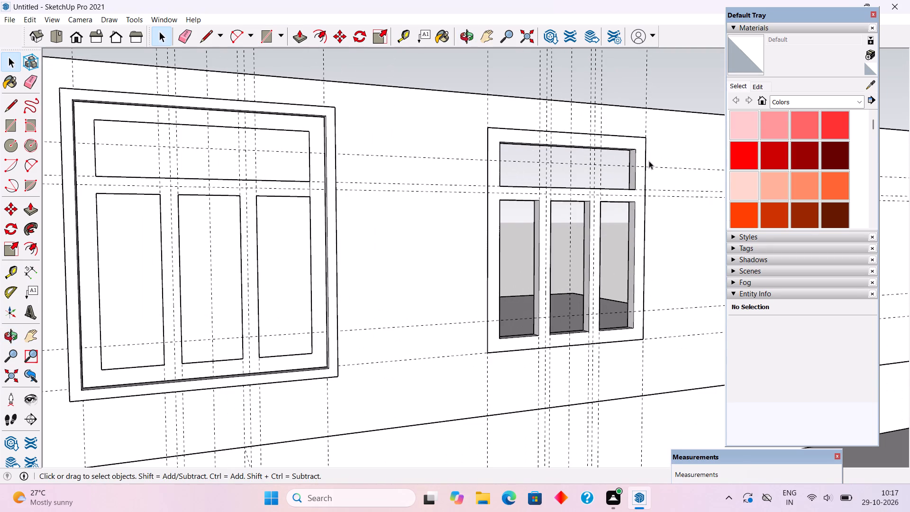
pyautogui.press('r')
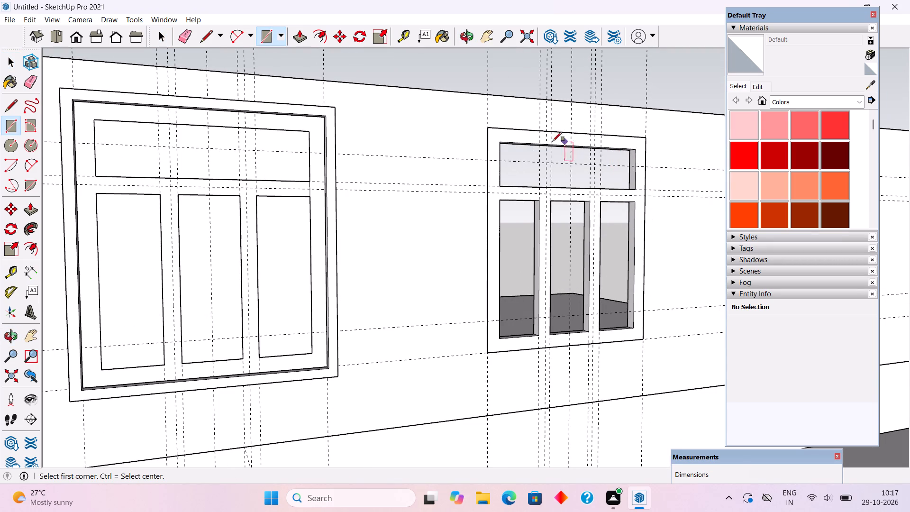
pyautogui.click(493, 129)
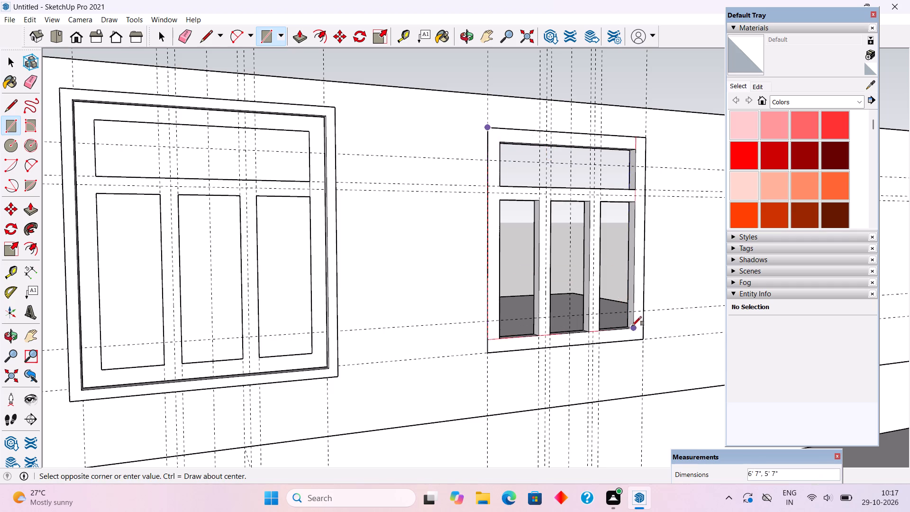
pyautogui.click(644, 341)
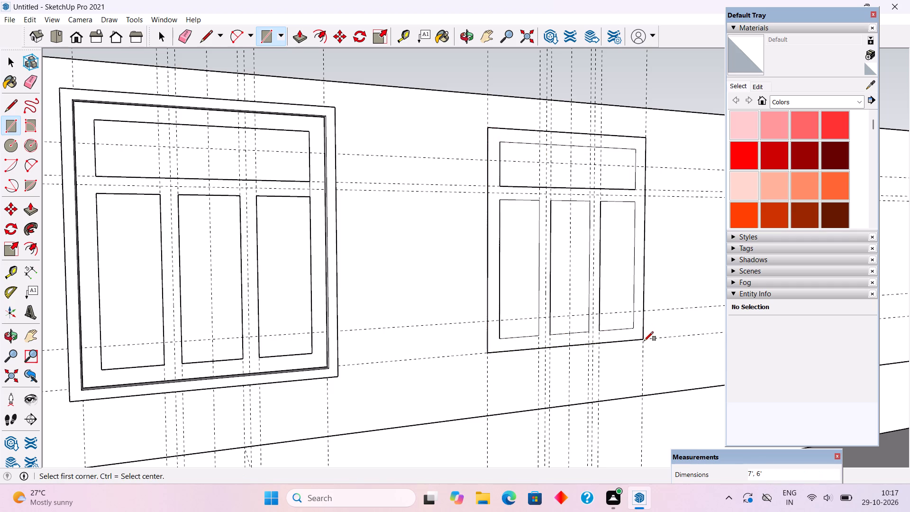
# Offset the second window's outer rectangle 3" outward to outline its border.
pyautogui.press('f')
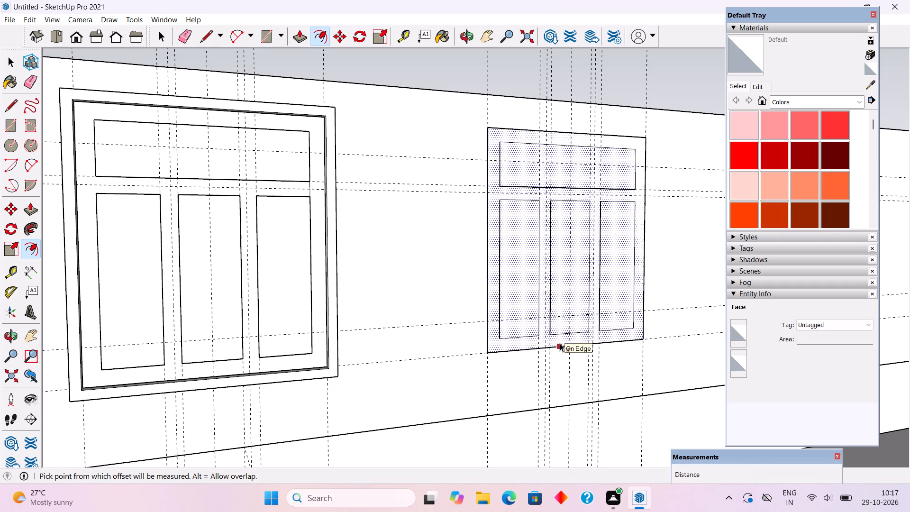
pyautogui.click(560, 343)
pyautogui.press('3')
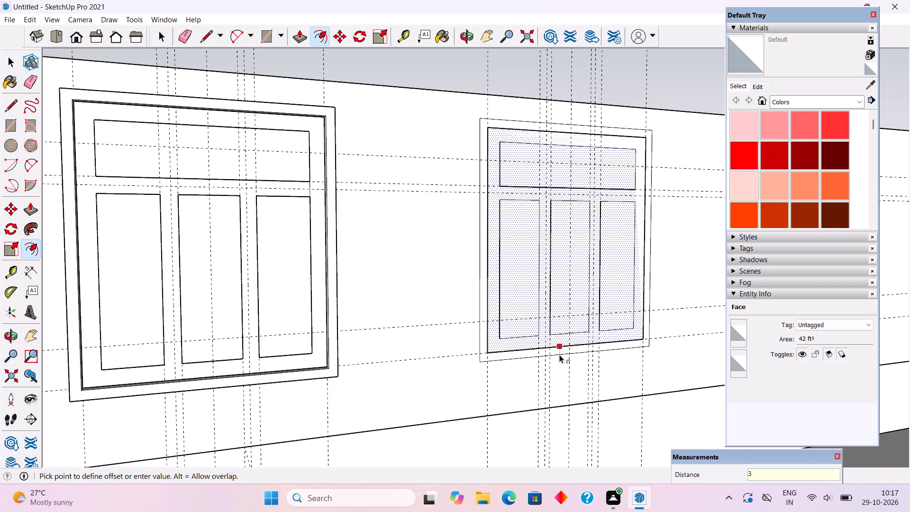
pyautogui.hotkey('shift', '"')
pyautogui.press('Return')
pyautogui.press('space')
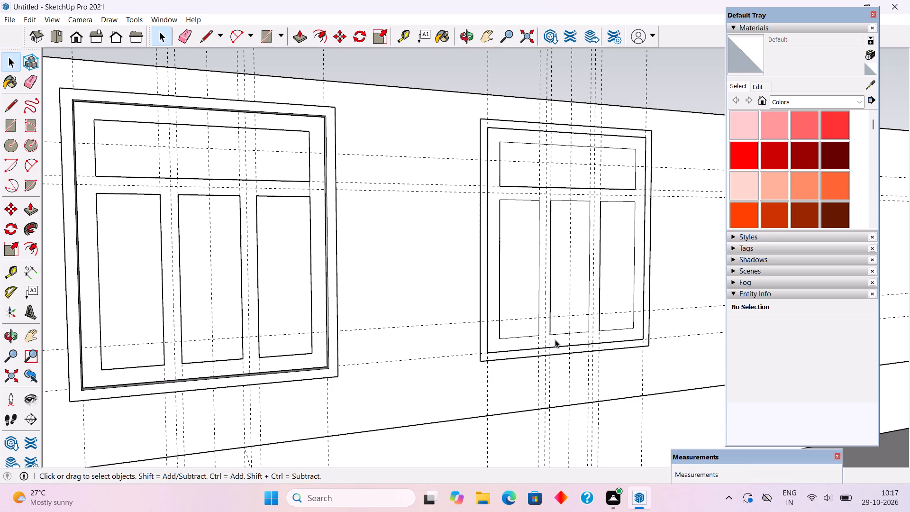
pyautogui.scroll(5, 628, 353)
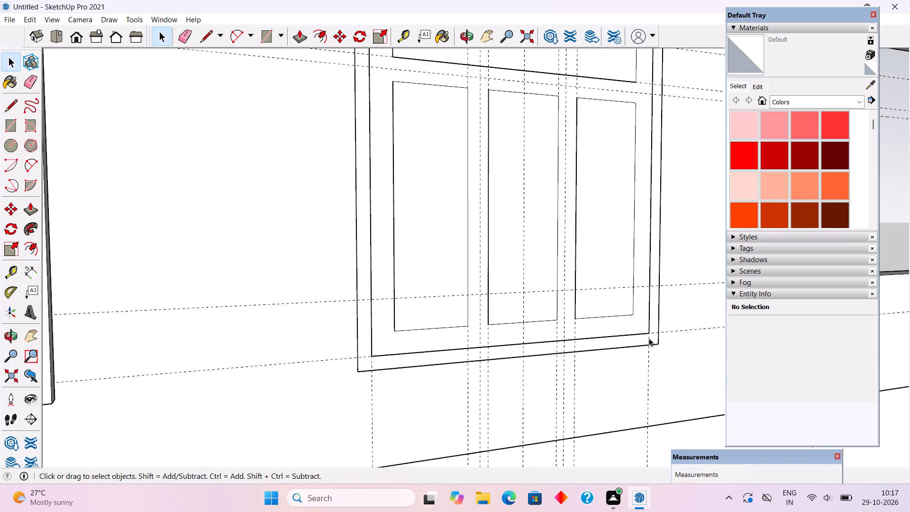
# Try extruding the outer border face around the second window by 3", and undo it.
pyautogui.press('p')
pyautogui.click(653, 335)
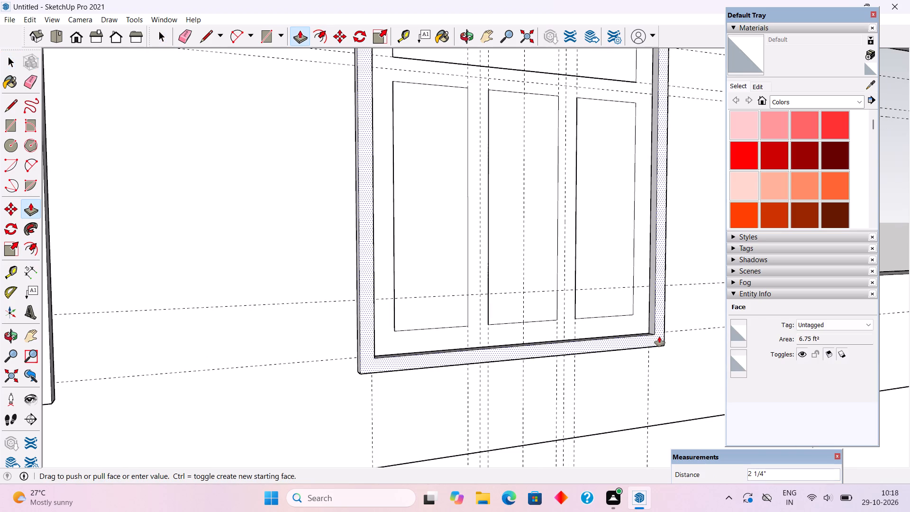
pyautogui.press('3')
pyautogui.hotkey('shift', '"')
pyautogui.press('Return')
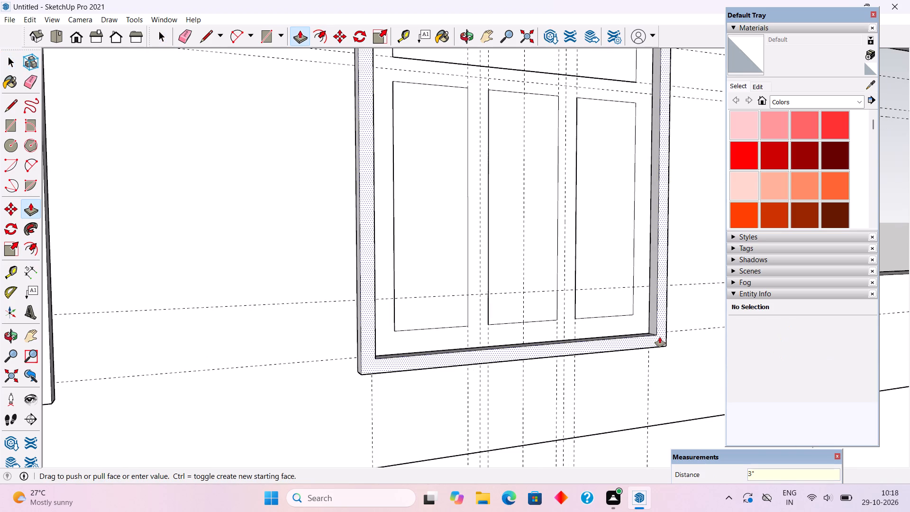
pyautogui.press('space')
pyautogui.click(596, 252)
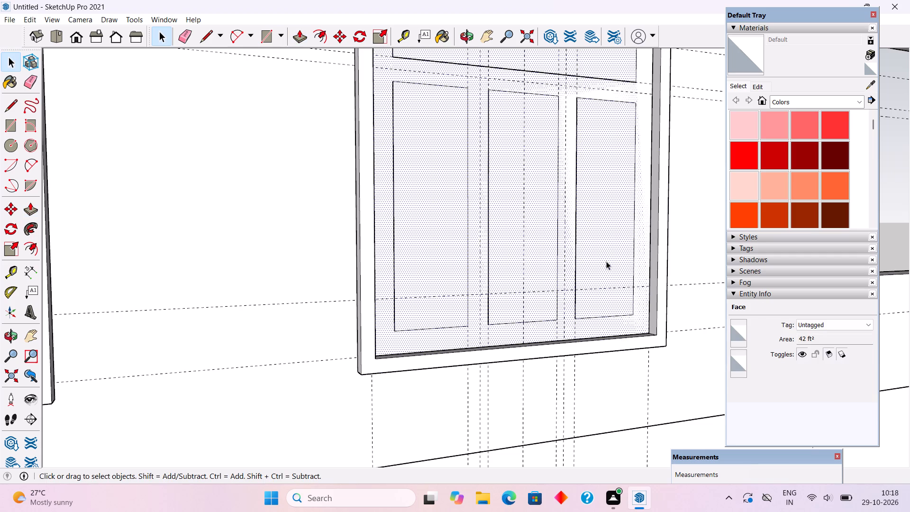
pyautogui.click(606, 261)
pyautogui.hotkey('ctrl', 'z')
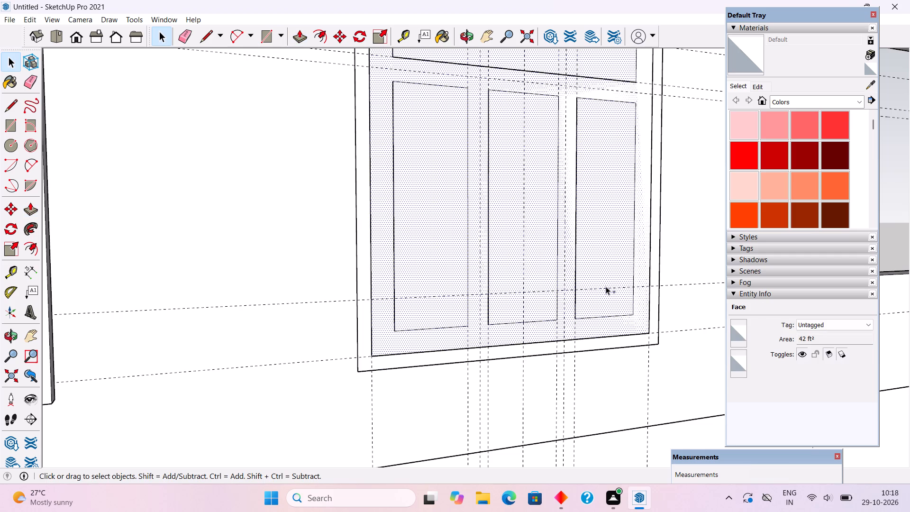
# Push/Pull the border face around the second window 3" out from the wall.
pyautogui.moveTo(628, 371); pyautogui.dragTo(696, 499, button='middle')
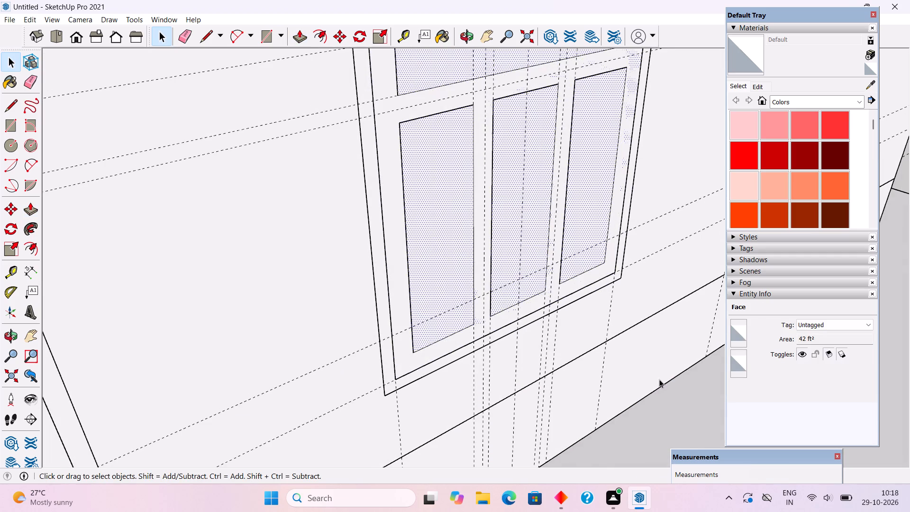
pyautogui.scroll(4, 626, 277)
pyautogui.press('p')
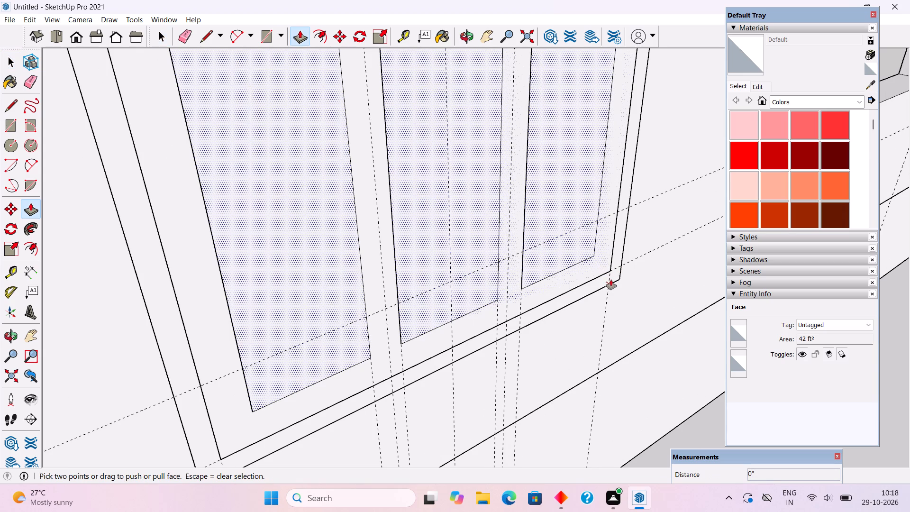
pyautogui.click(609, 278)
pyautogui.press('space')
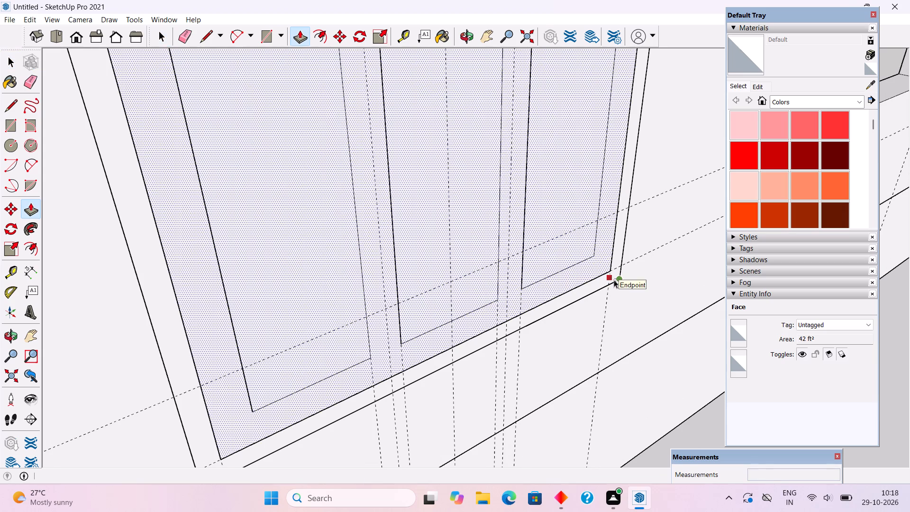
pyautogui.click(586, 289)
pyautogui.press('p')
pyautogui.click(586, 289)
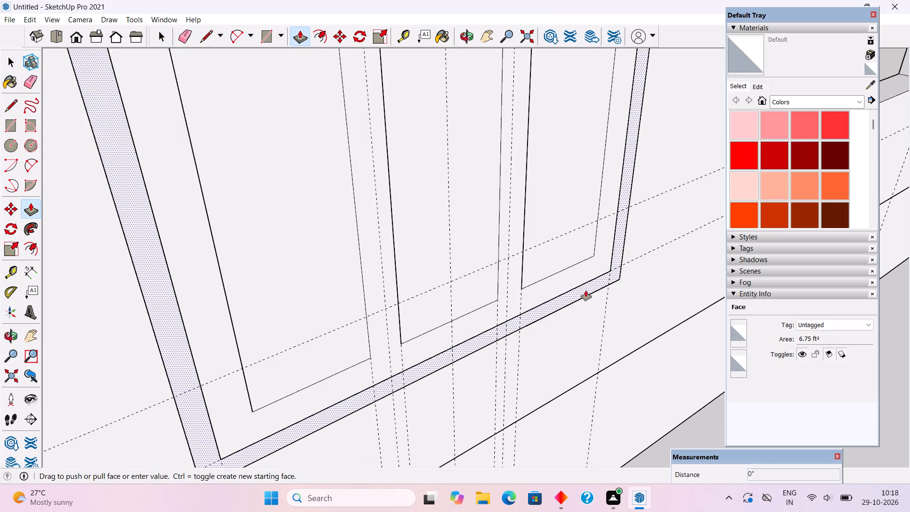
pyautogui.write('3"')
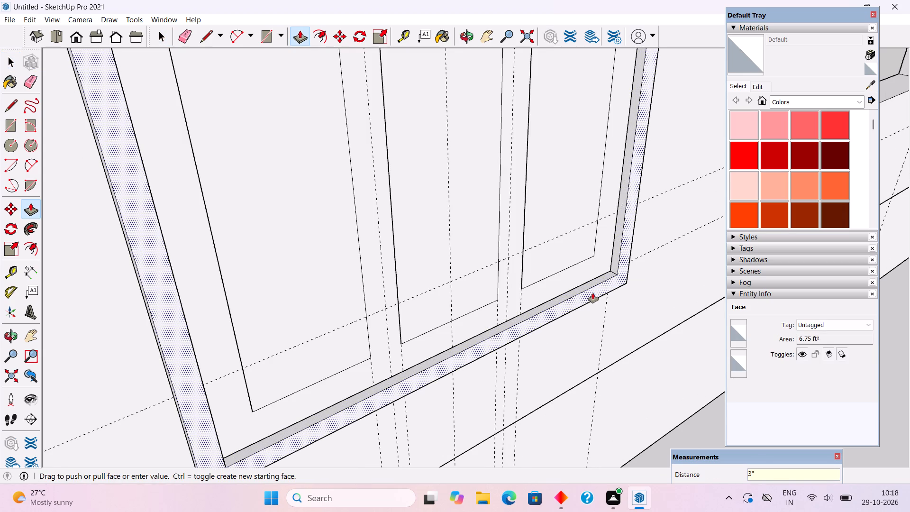
pyautogui.press('Return')
pyautogui.press('space')
# Delete the face covering the second window inside its raised border.
pyautogui.tripleClick(593, 293)
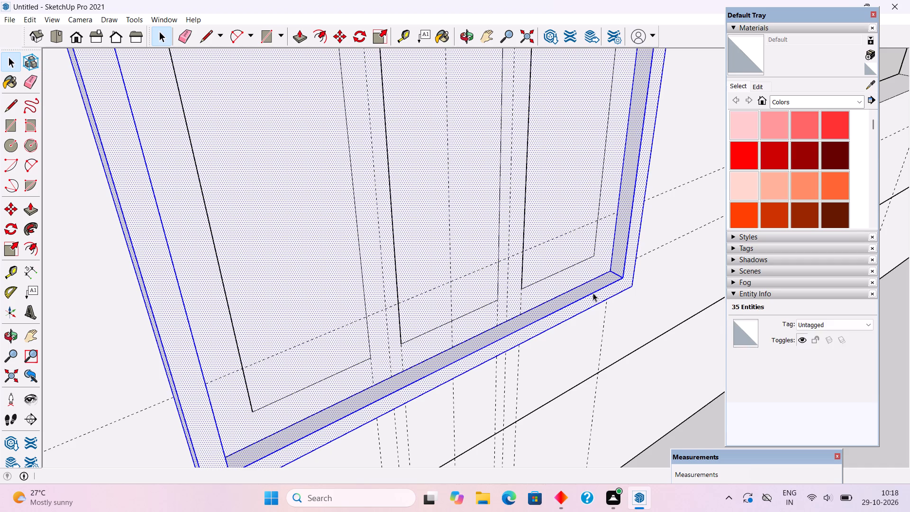
pyautogui.click(593, 293)
pyautogui.click(568, 195)
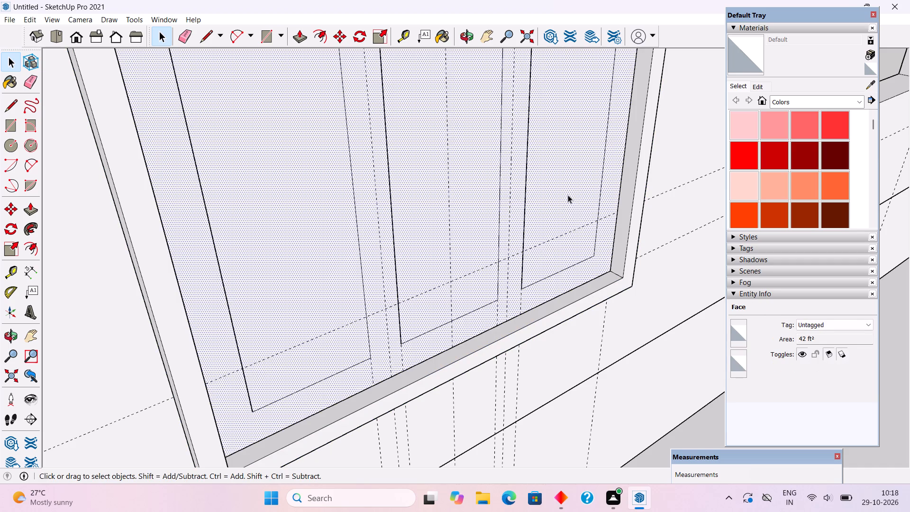
pyautogui.press('Delete')
# Select all connected geometry of the second window's raised border.
pyautogui.tripleClick(621, 289)
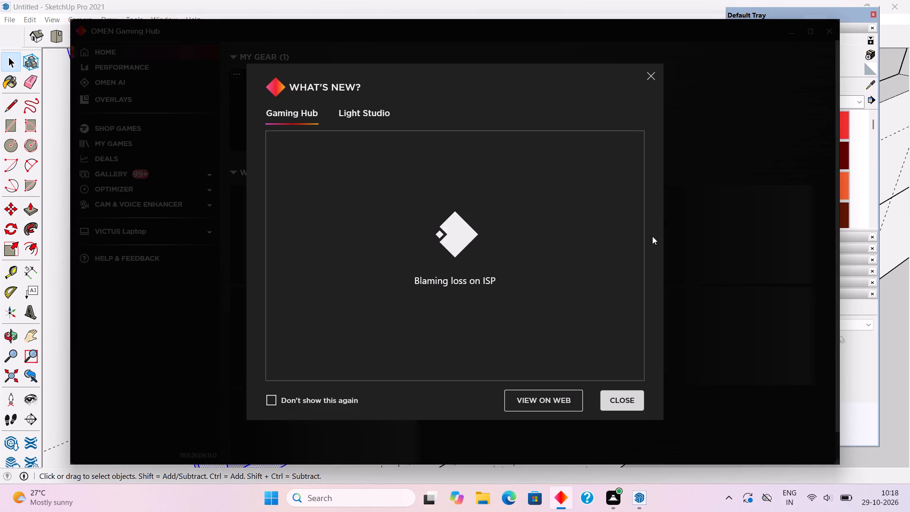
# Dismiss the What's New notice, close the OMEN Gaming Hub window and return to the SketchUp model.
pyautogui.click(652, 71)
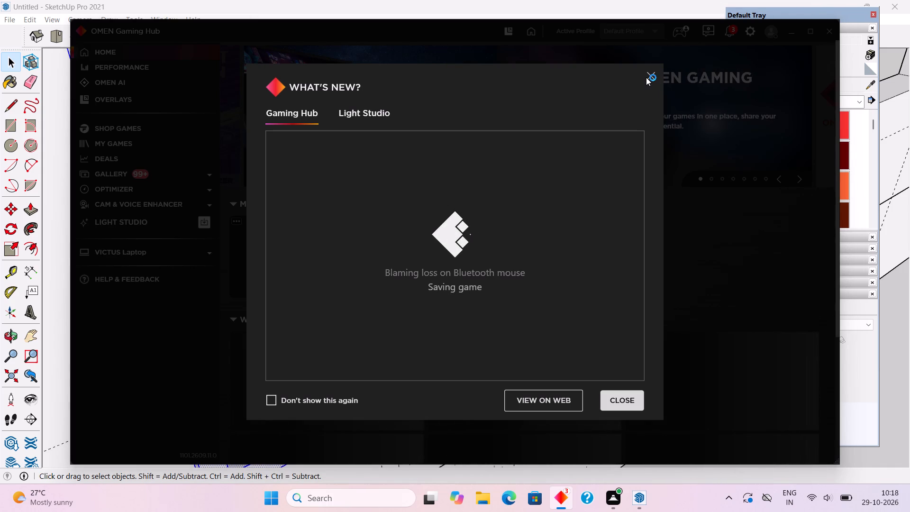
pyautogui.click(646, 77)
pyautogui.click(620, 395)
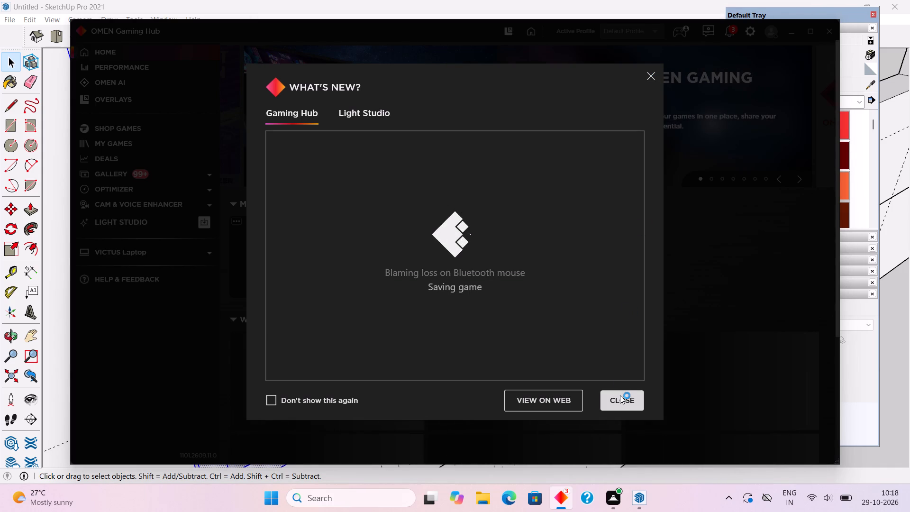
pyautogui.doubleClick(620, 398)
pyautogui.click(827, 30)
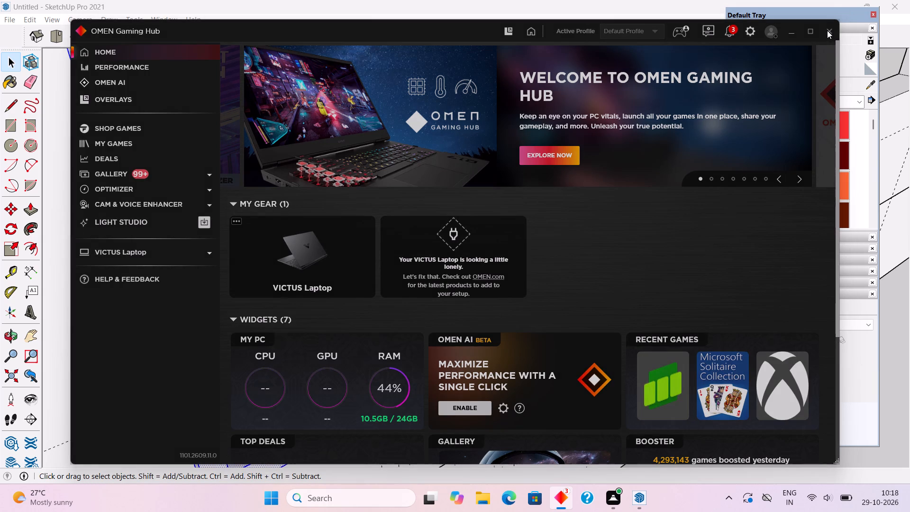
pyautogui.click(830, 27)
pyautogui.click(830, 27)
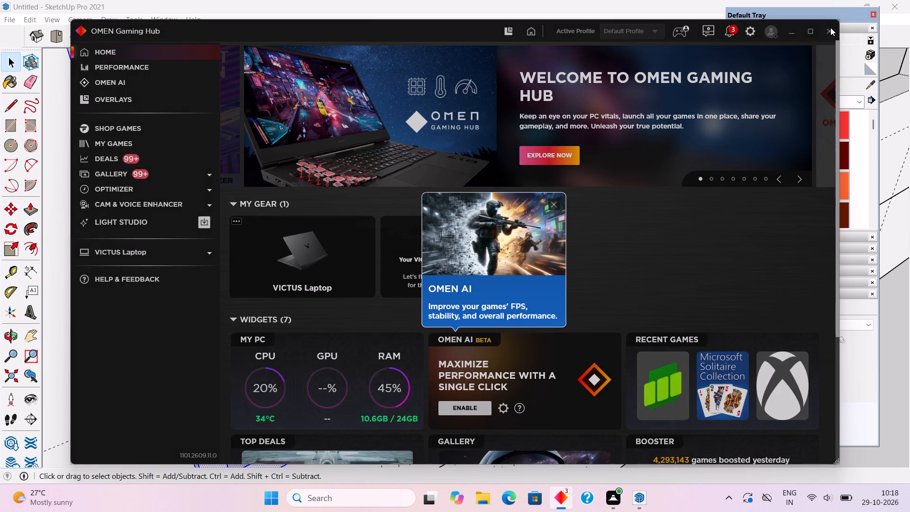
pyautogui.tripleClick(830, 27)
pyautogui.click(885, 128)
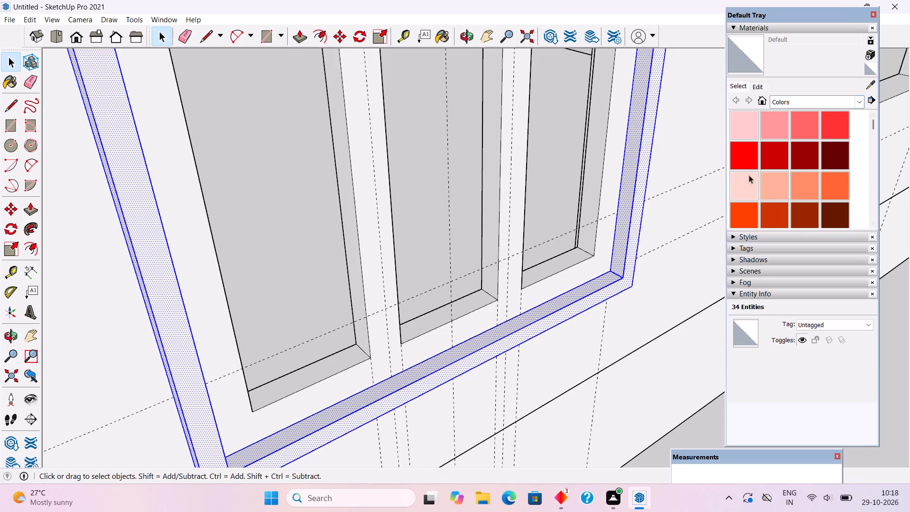
# Make the second window's raised border, with all its connected faces and edges, into a group and deselect it.
pyautogui.tripleClick(608, 282)
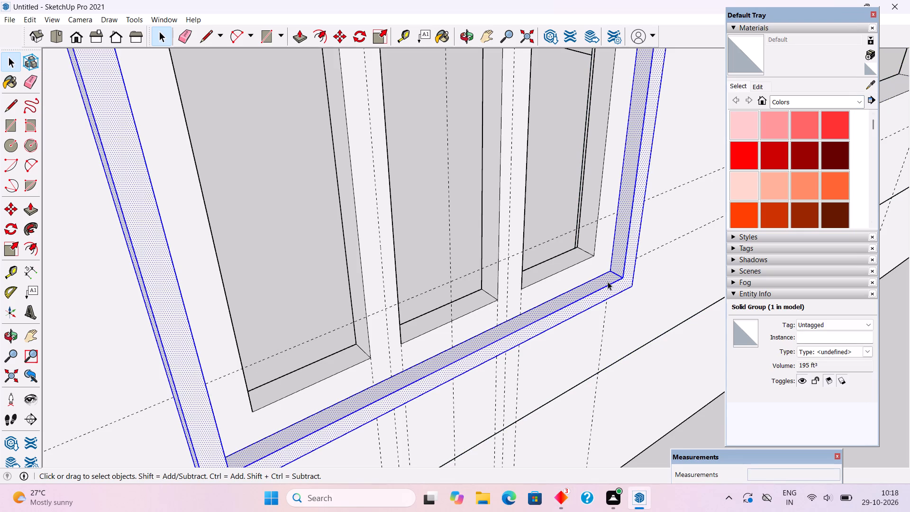
pyautogui.rightClick(608, 282)
pyautogui.click(644, 377)
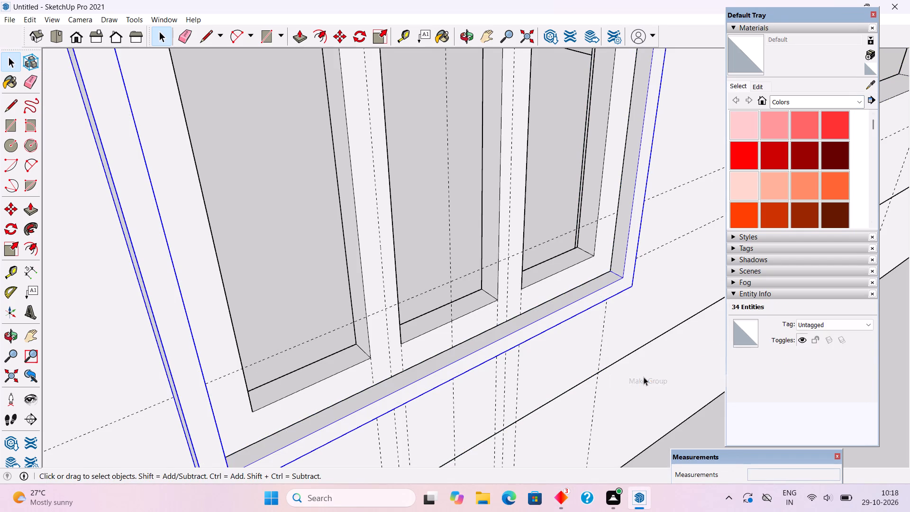
pyautogui.scroll(-5, 644, 377)
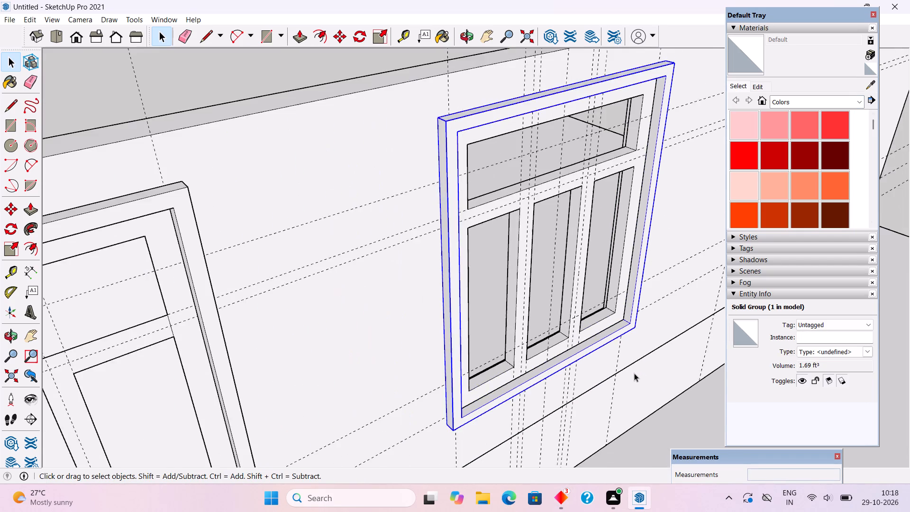
pyautogui.scroll(-5, 634, 373)
pyautogui.moveTo(631, 336); pyautogui.dragTo(541, 189, button='middle')
pyautogui.click(455, 165)
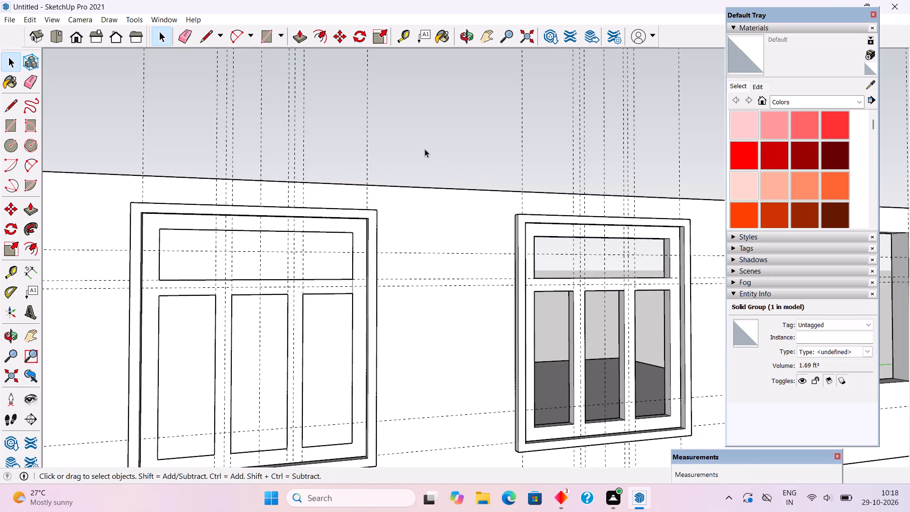
# Draw a 6' by 6' rectangle over the third window opening between its opposite outer corners on the wall face.
pyautogui.scroll(-5, 423, 149)
pyautogui.scroll(-2, 391, 171)
pyautogui.scroll(5, 642, 210)
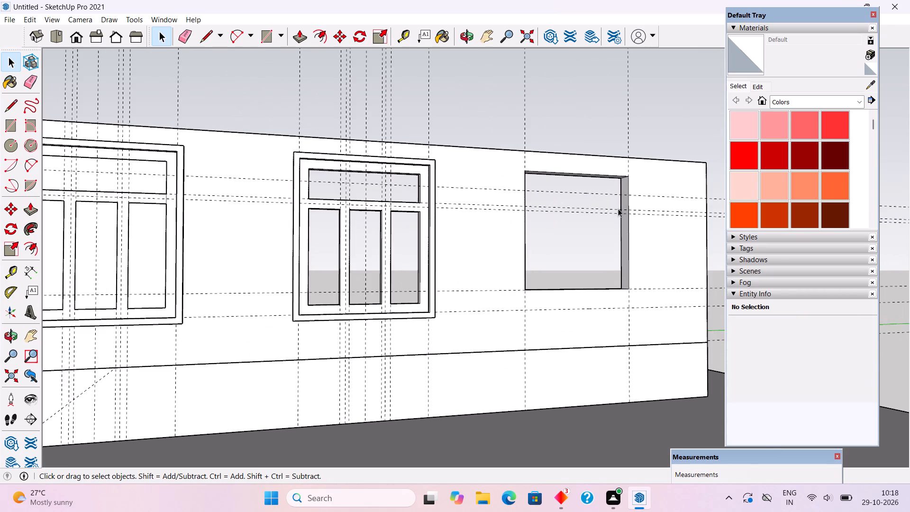
pyautogui.moveTo(654, 216); pyautogui.dragTo(669, 253, button='middle')
pyautogui.scroll(1, 669, 253)
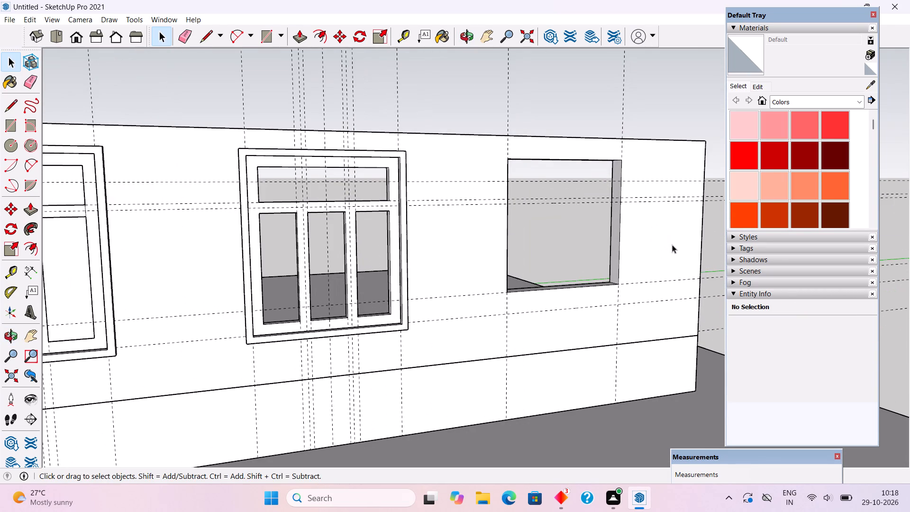
pyautogui.moveTo(687, 192); pyautogui.dragTo(682, 191, button='middle')
pyautogui.scroll(1, 682, 191)
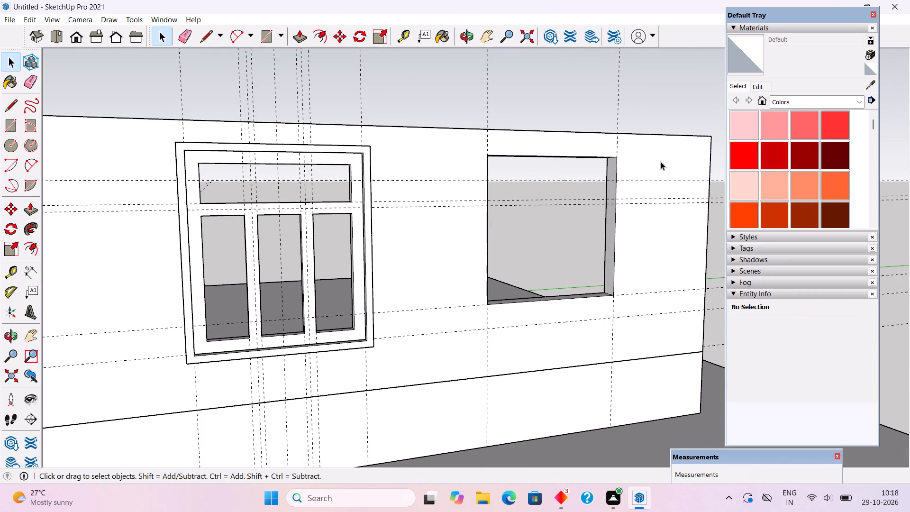
pyautogui.scroll(1, 660, 162)
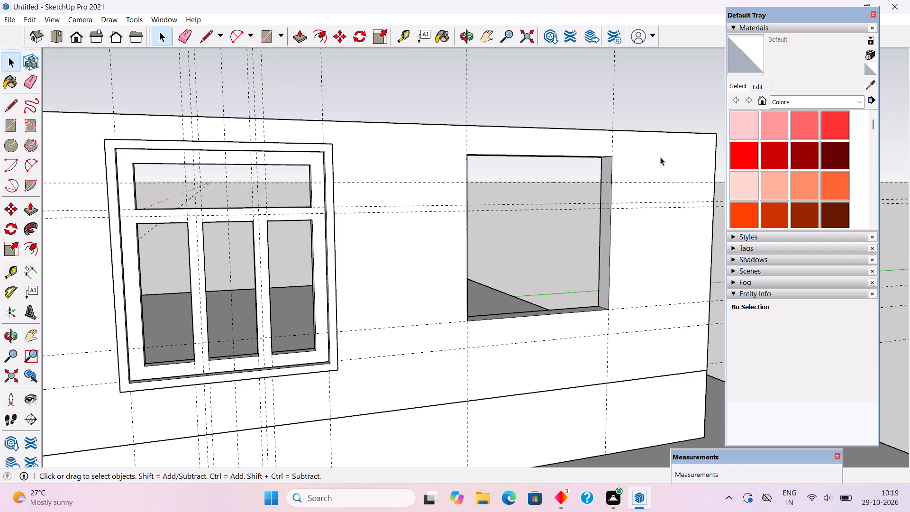
pyautogui.scroll(1, 660, 157)
pyautogui.press('r')
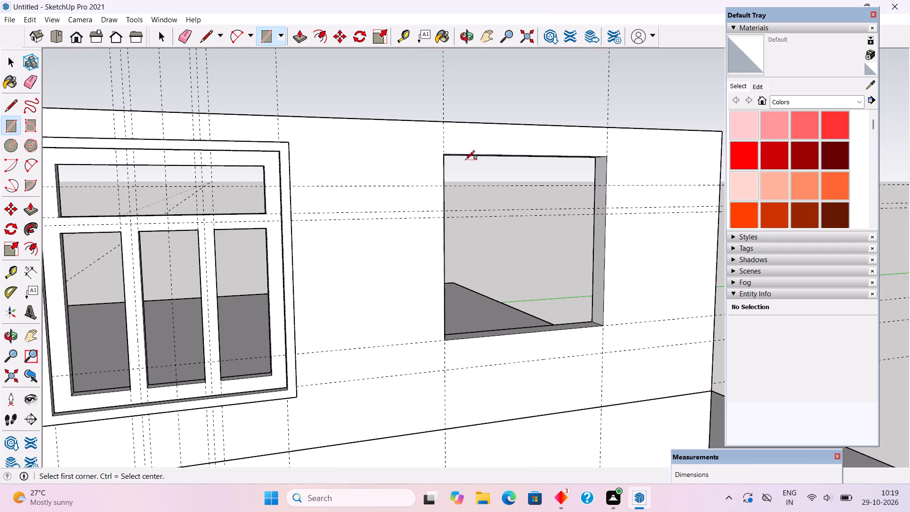
pyautogui.click(442, 154)
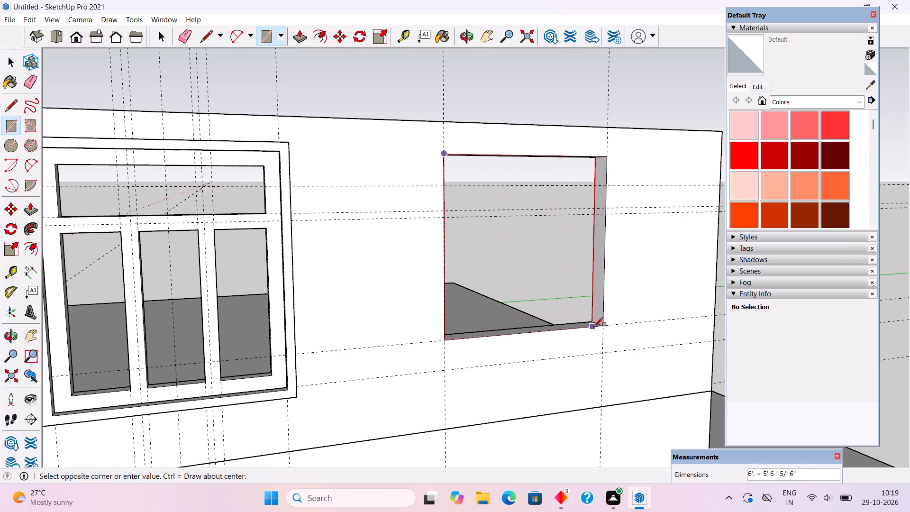
pyautogui.click(603, 328)
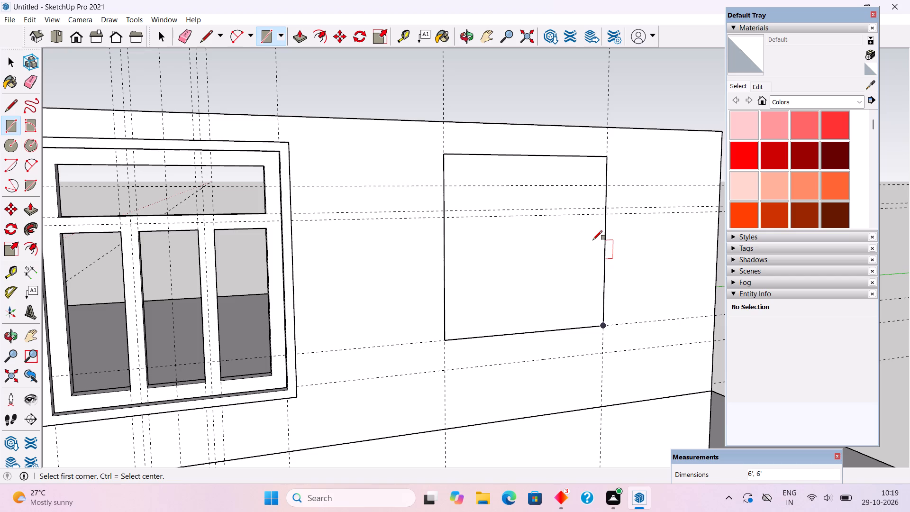
# Place a vertical Tape Measure guide through the midpoint of the third window rectangle's bottom edge.
pyautogui.press('t')
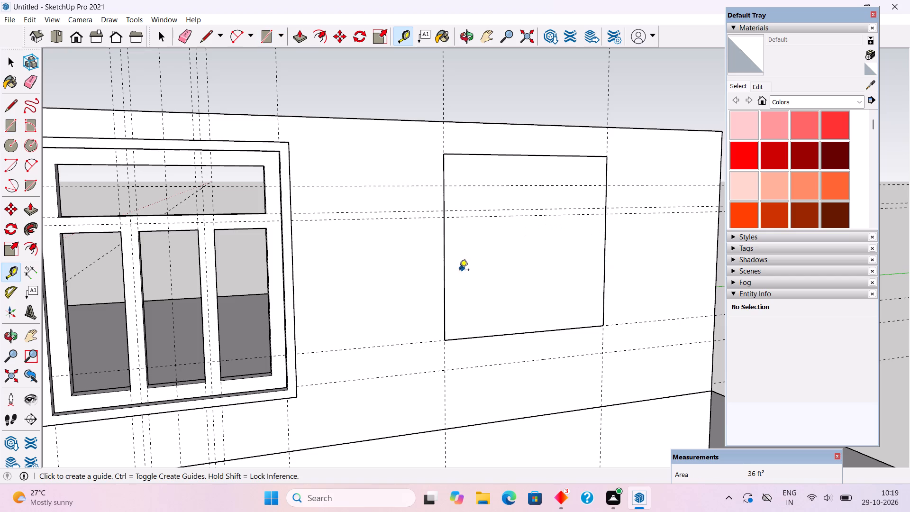
pyautogui.click(442, 296)
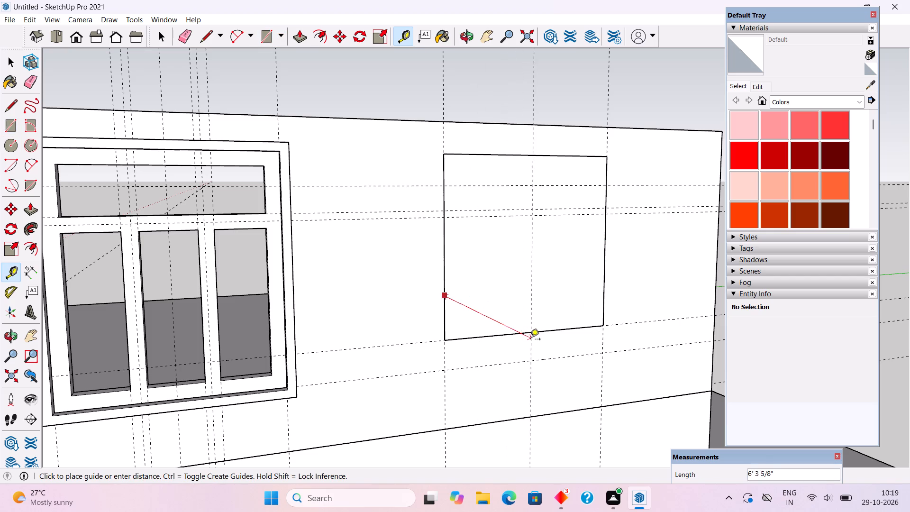
pyautogui.click(529, 332)
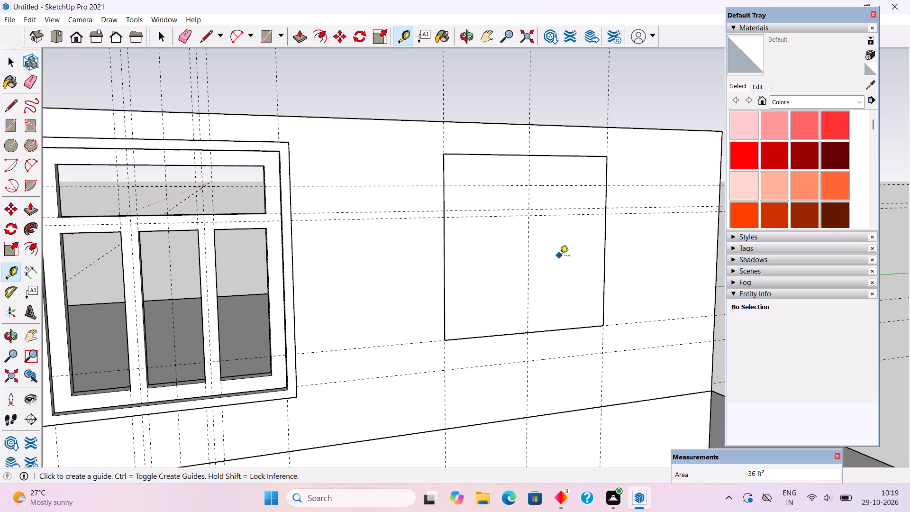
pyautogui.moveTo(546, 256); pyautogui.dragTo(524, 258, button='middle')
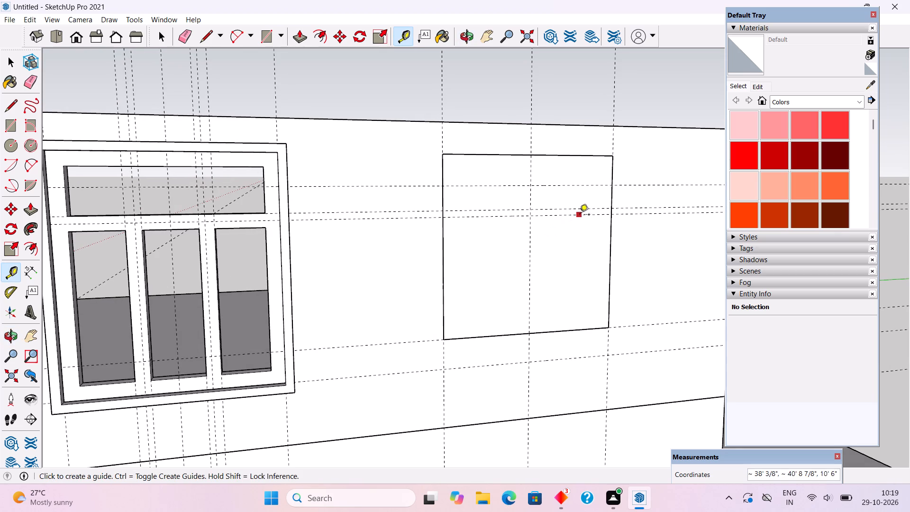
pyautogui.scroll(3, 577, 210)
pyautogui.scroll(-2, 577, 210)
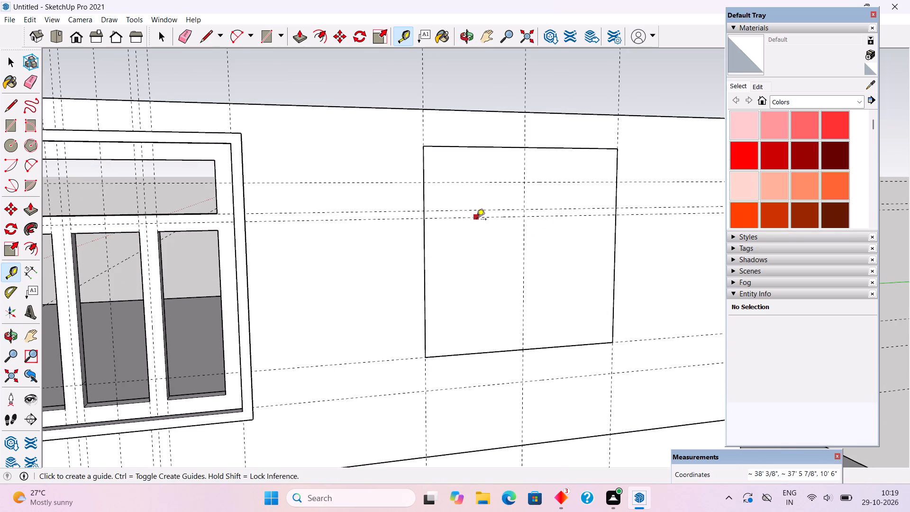
# Place a horizontal guide 2.5" below the lower of the two close guides crossing the third window.
pyautogui.click(476, 220)
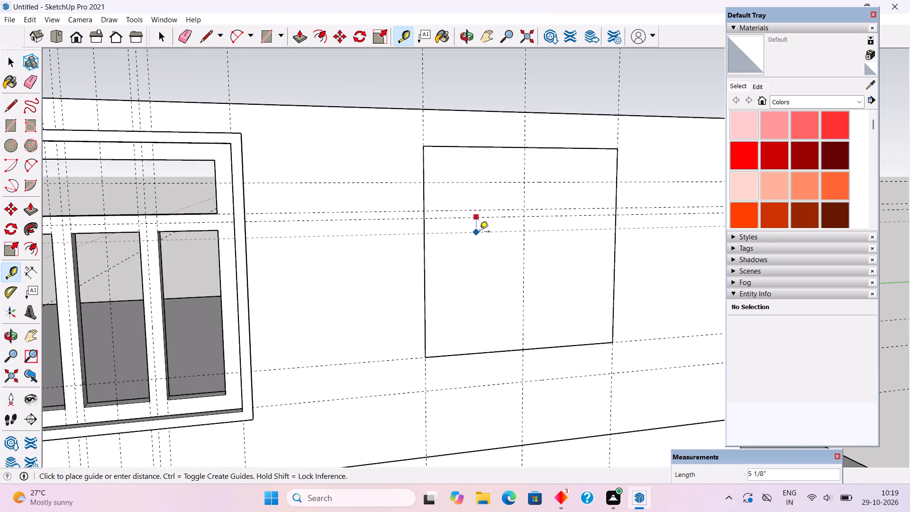
pyautogui.write('2.5"')
pyautogui.press('Return')
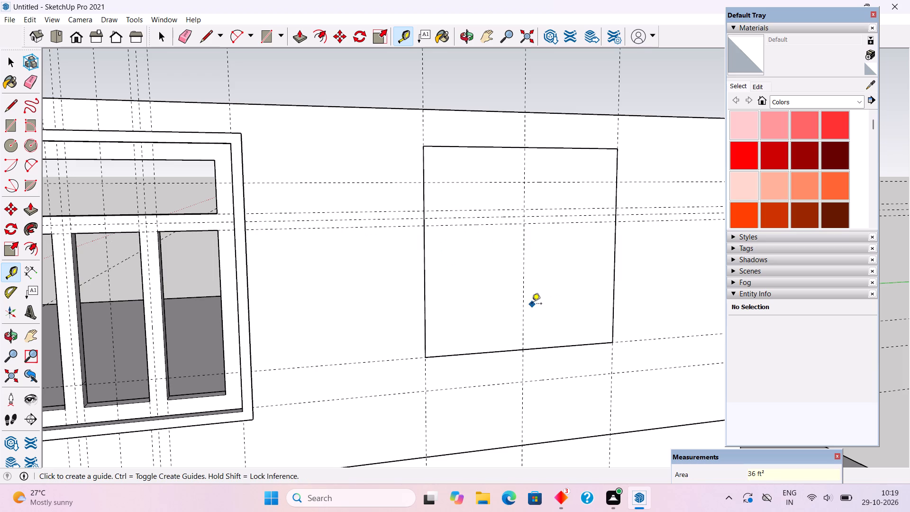
# Lay out the left mullion guides: one 11" left of the window's centre guide, with others 3" left and 2" right of it.
pyautogui.click(526, 279)
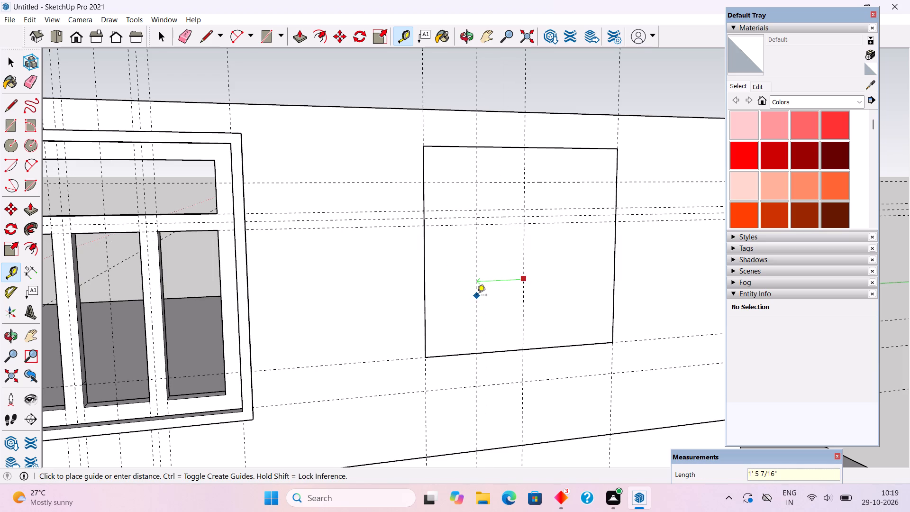
pyautogui.press('1')
pyautogui.press('1')
pyautogui.hotkey('shift', '"')
pyautogui.press('Return')
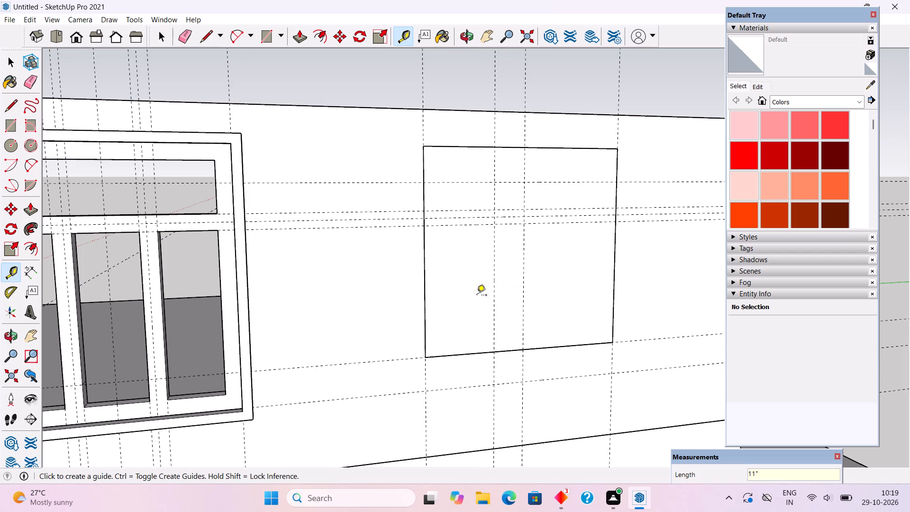
pyautogui.click(495, 298)
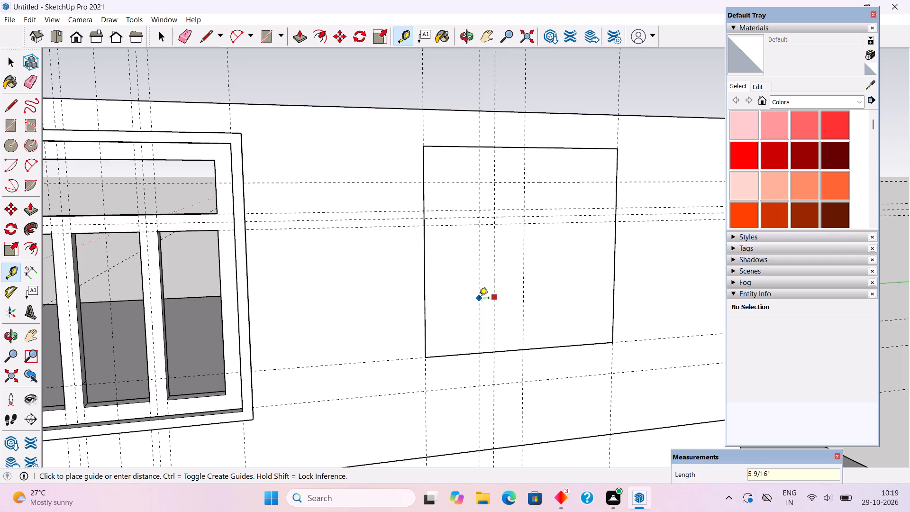
pyautogui.press('3')
pyautogui.hotkey('shift', '"')
pyautogui.press('Return')
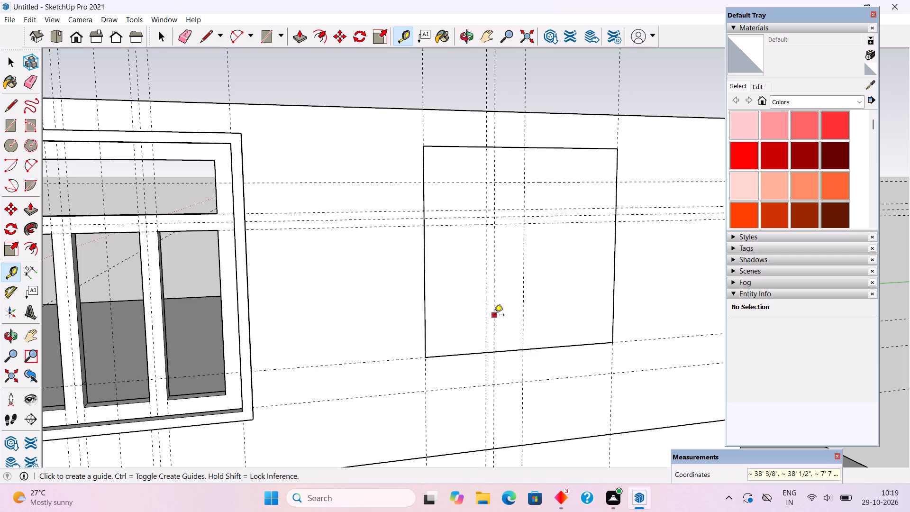
pyautogui.click(495, 317)
pyautogui.press('1')
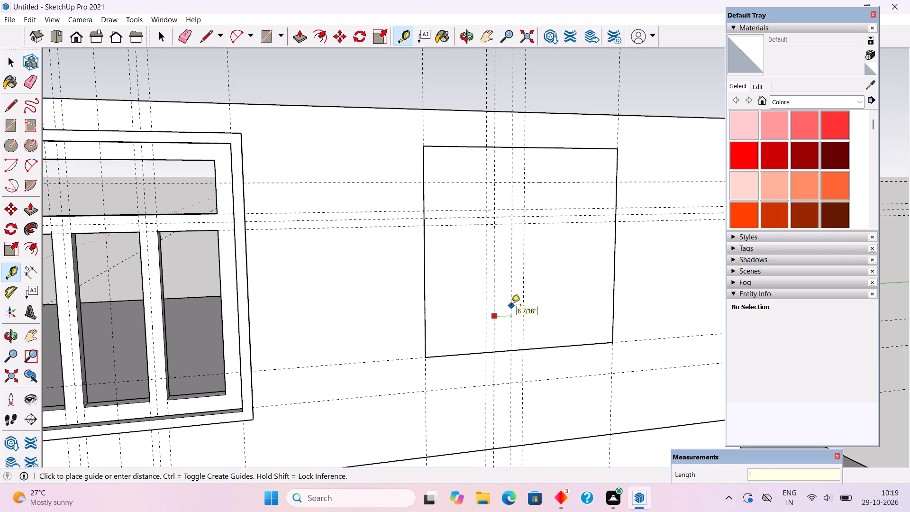
pyautogui.press('BackSpace')
pyautogui.write('2"')
pyautogui.press('Return')
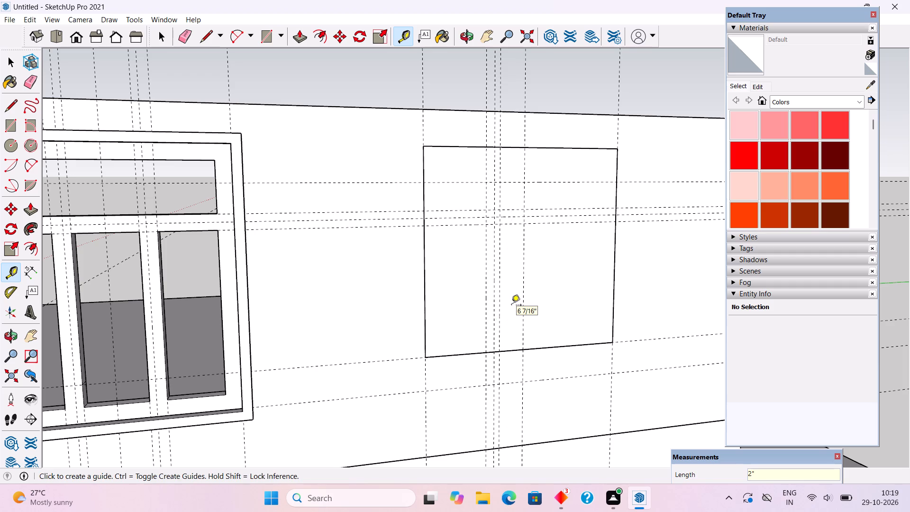
# Lay out the right mullion guides: one 11" right of the window's centre guide, with others 3" right and 2" left of it.
pyautogui.click(521, 310)
pyautogui.write('11"')
pyautogui.press('Return')
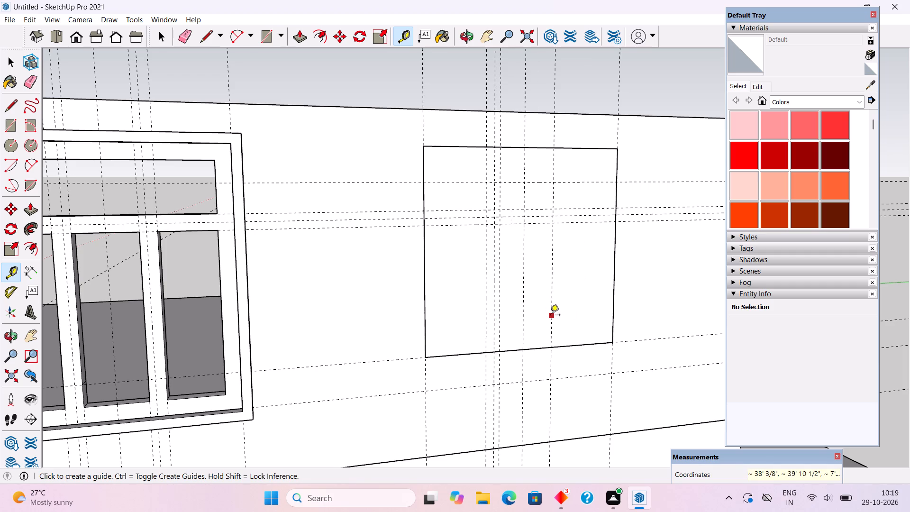
pyautogui.click(550, 316)
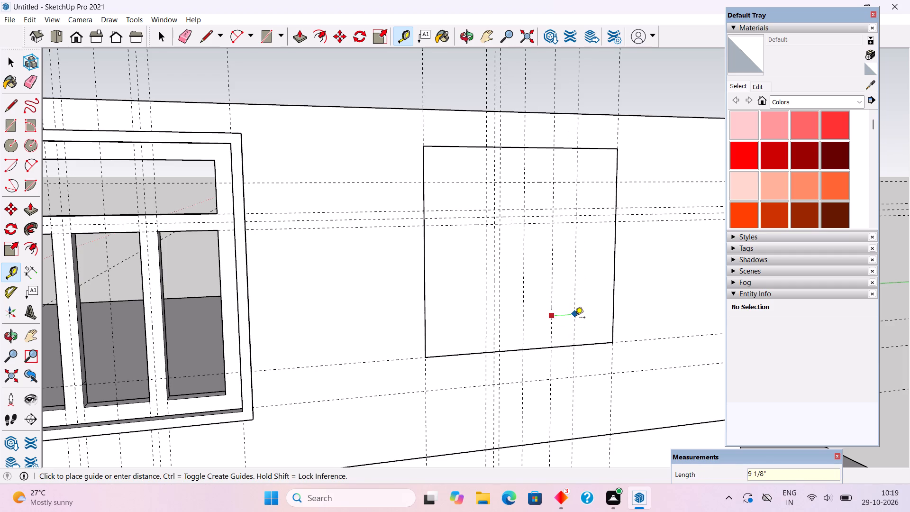
pyautogui.write('3"')
pyautogui.press('Return')
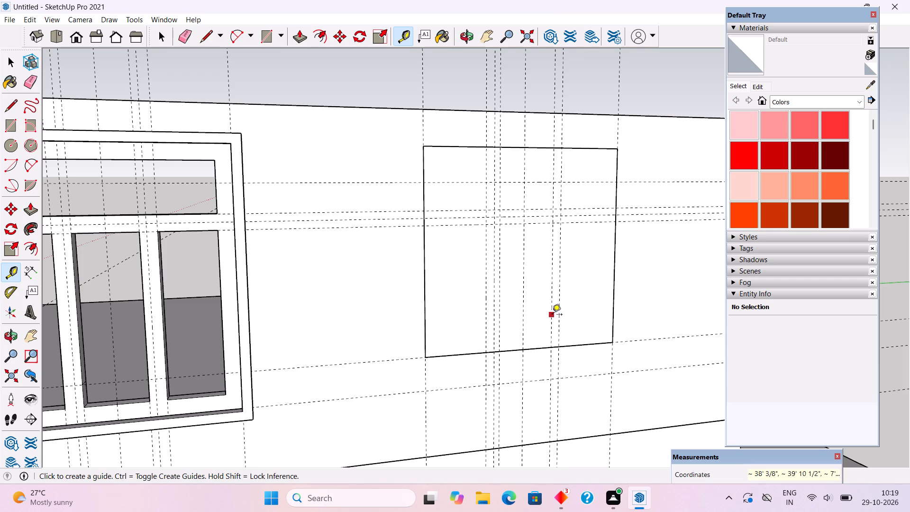
pyautogui.click(552, 315)
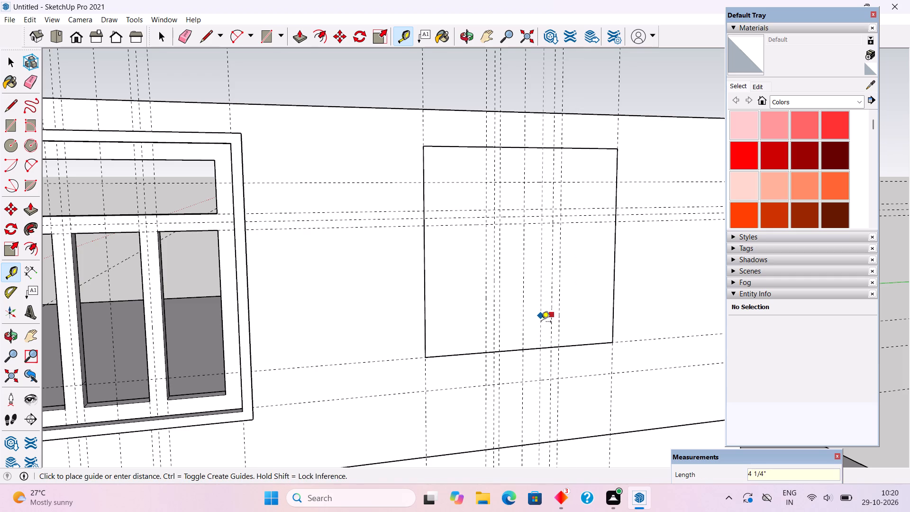
pyautogui.write('2"')
pyautogui.press('Return')
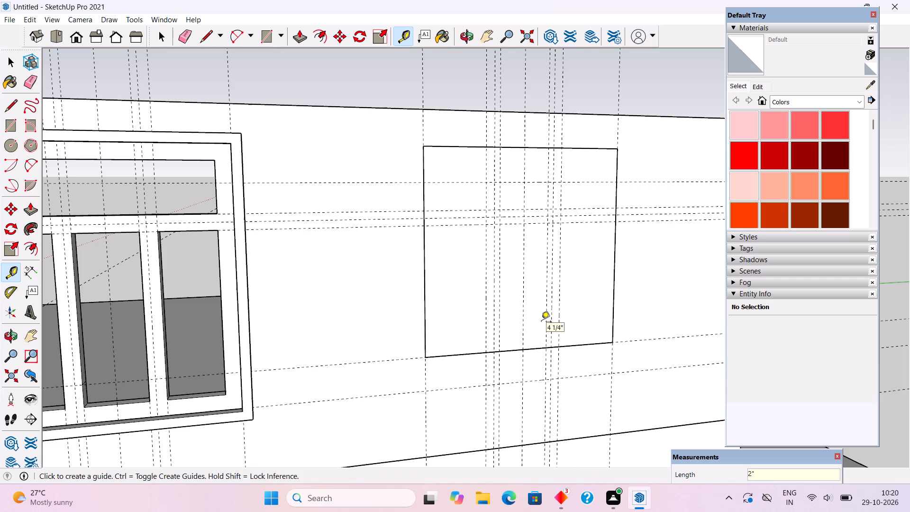
pyautogui.press('space')
# Place a horizontal guide 5" above the middle of the three closely spaced guides crossing the third window.
pyautogui.scroll(-1, 537, 299)
pyautogui.moveTo(553, 231); pyautogui.dragTo(727, 262, button='middle')
pyautogui.scroll(-1, 727, 261)
pyautogui.scroll(-9, 379, 275)
pyautogui.moveTo(436, 248); pyautogui.dragTo(498, 194, button='middle')
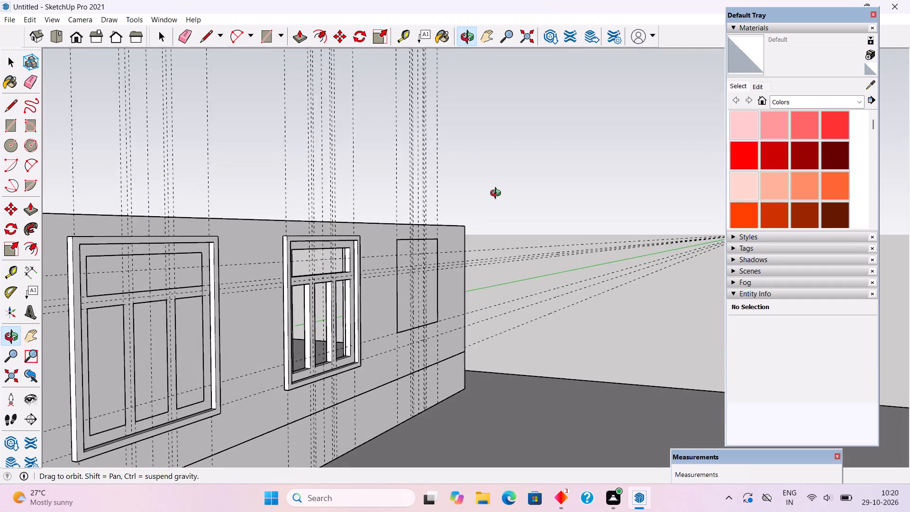
pyautogui.moveTo(498, 194); pyautogui.dragTo(428, 218, button='middle')
pyautogui.scroll(6, 554, 271)
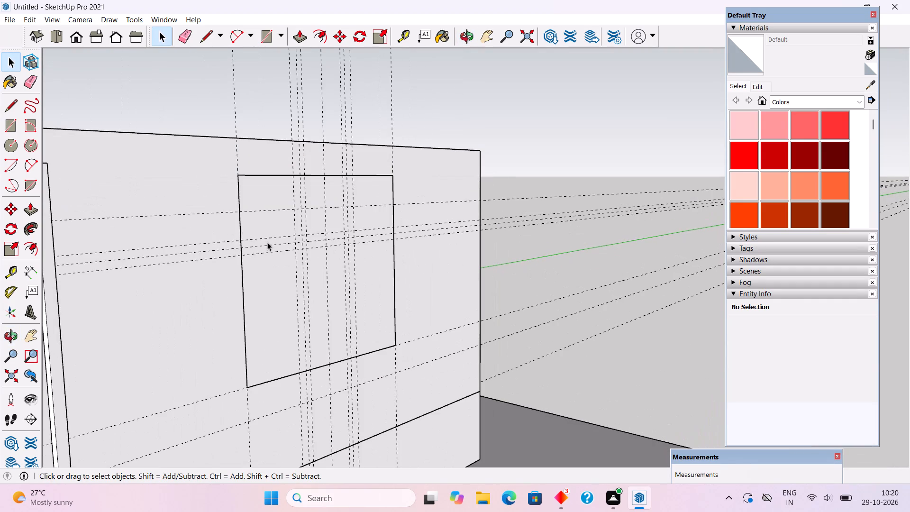
pyautogui.scroll(10, 267, 242)
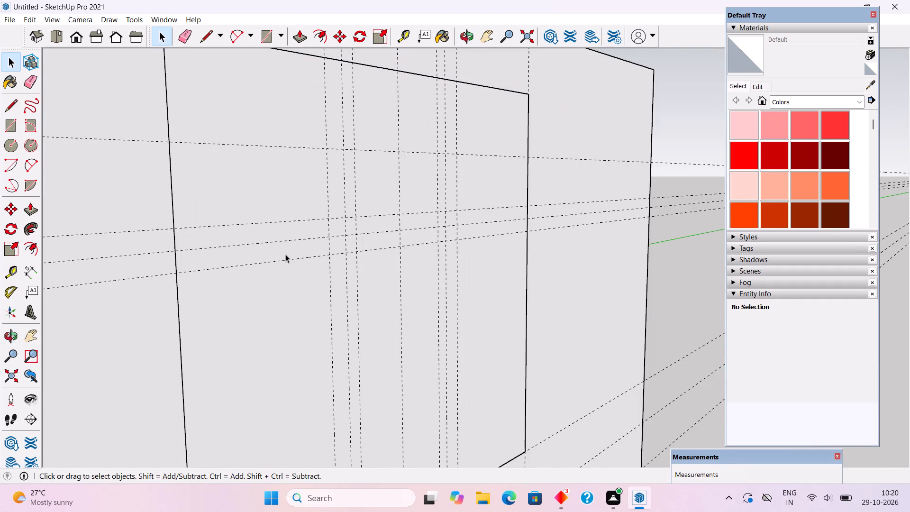
pyautogui.press('t')
pyautogui.click(297, 241)
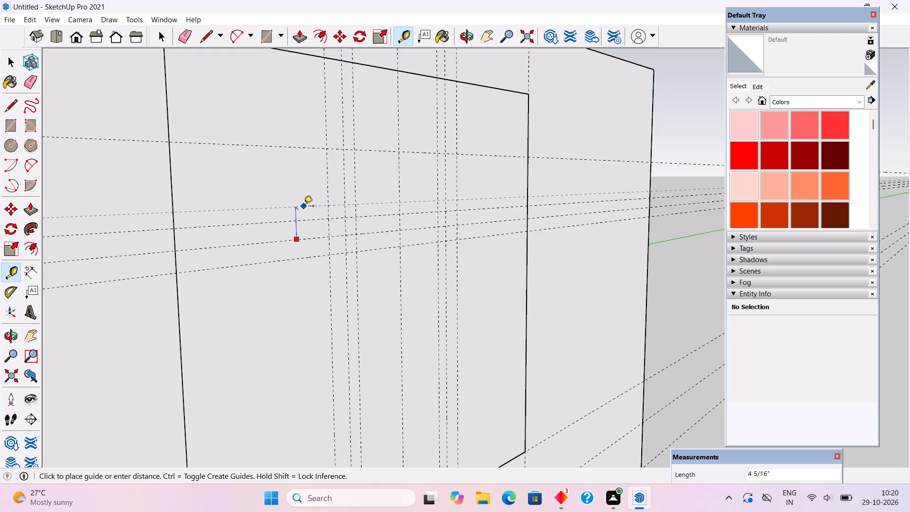
pyautogui.press('5')
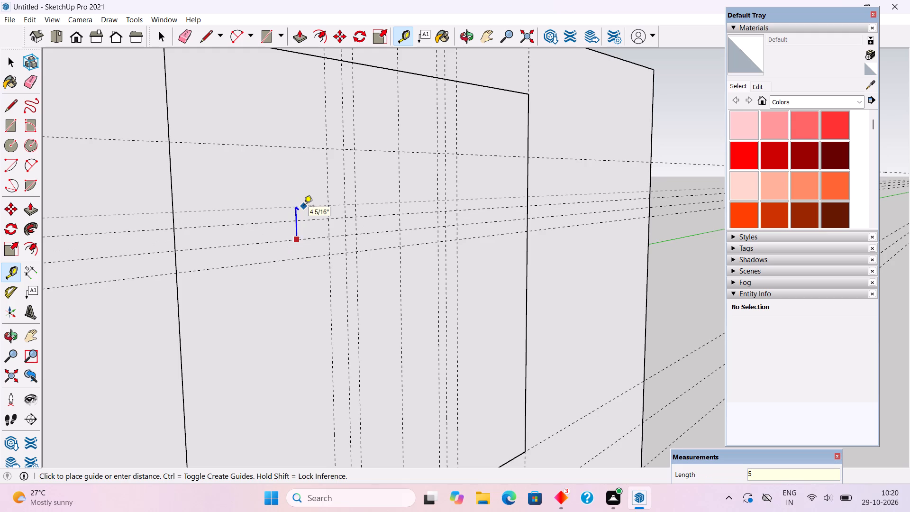
pyautogui.hotkey('shift', '"')
pyautogui.press('Return')
pyautogui.press('space')
# Offset the third window rectangle's outline 5" inward.
pyautogui.scroll(-5, 370, 292)
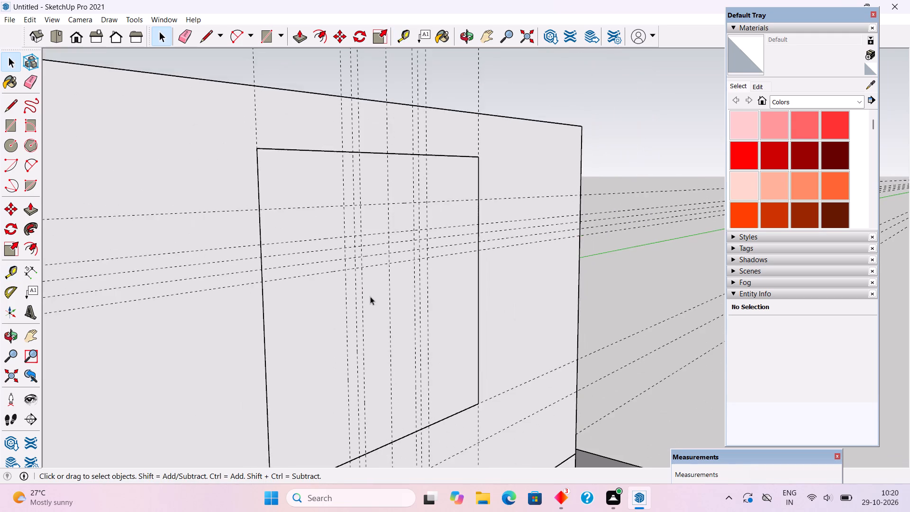
pyautogui.scroll(-2, 370, 296)
pyautogui.moveTo(373, 298); pyautogui.dragTo(192, 283, button='middle')
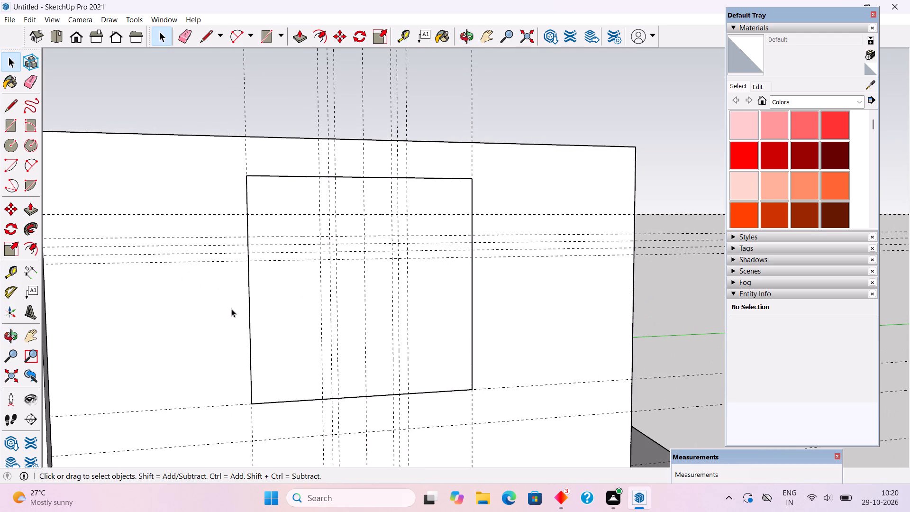
pyautogui.press('f')
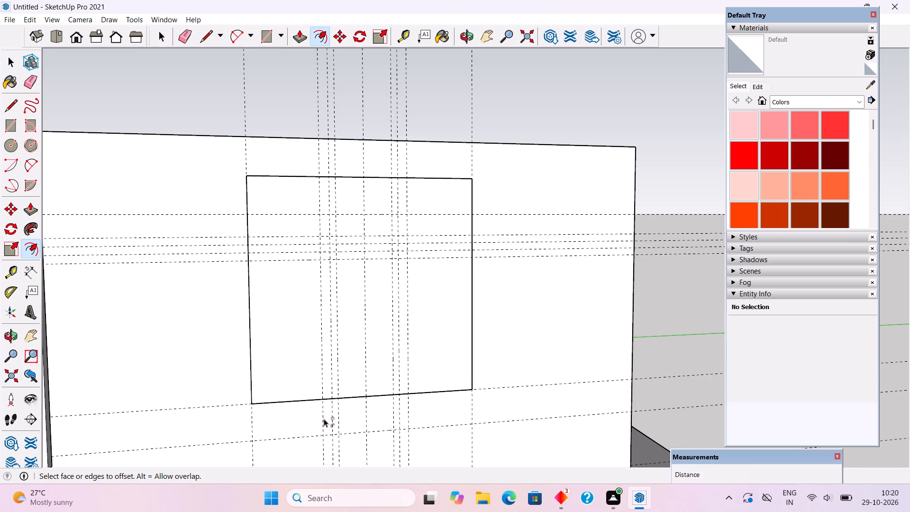
pyautogui.click(298, 397)
pyautogui.write('5"')
pyautogui.press('Return')
pyautogui.press('space')
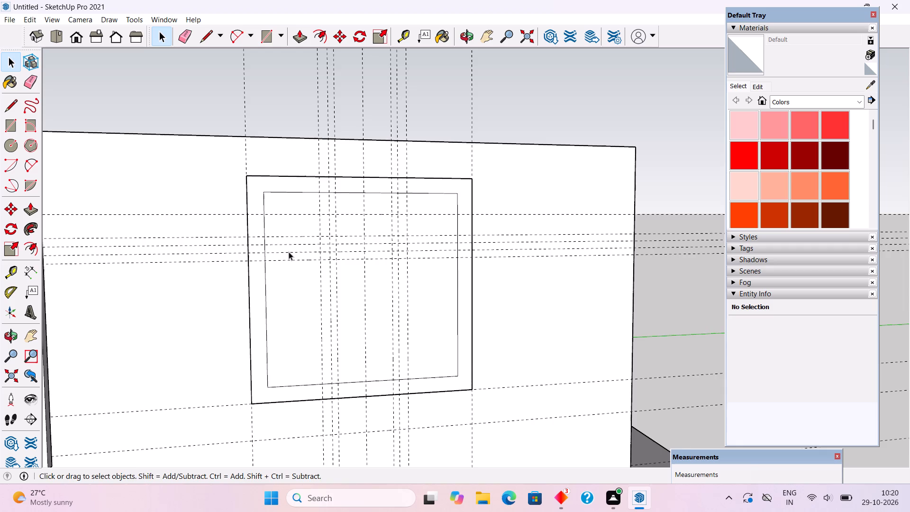
# Draw four vertical 5' 2" lines across the inner rectangle along the outermost guides of the left and right mullion sets.
pyautogui.moveTo(290, 262); pyautogui.dragTo(300, 292, button='middle')
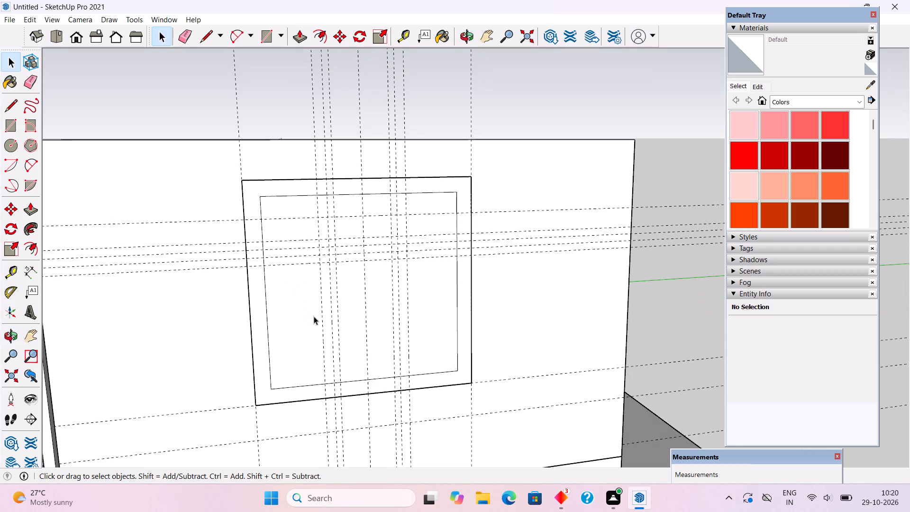
pyautogui.press('l')
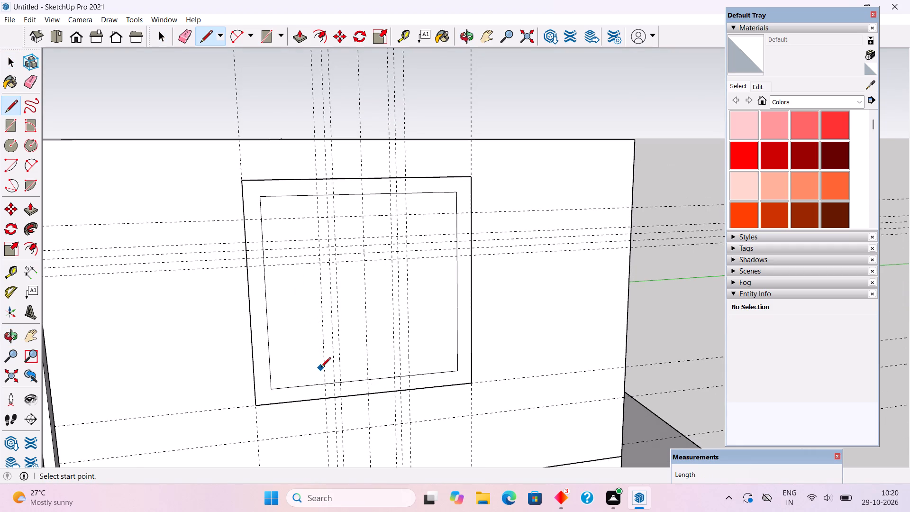
pyautogui.click(326, 386)
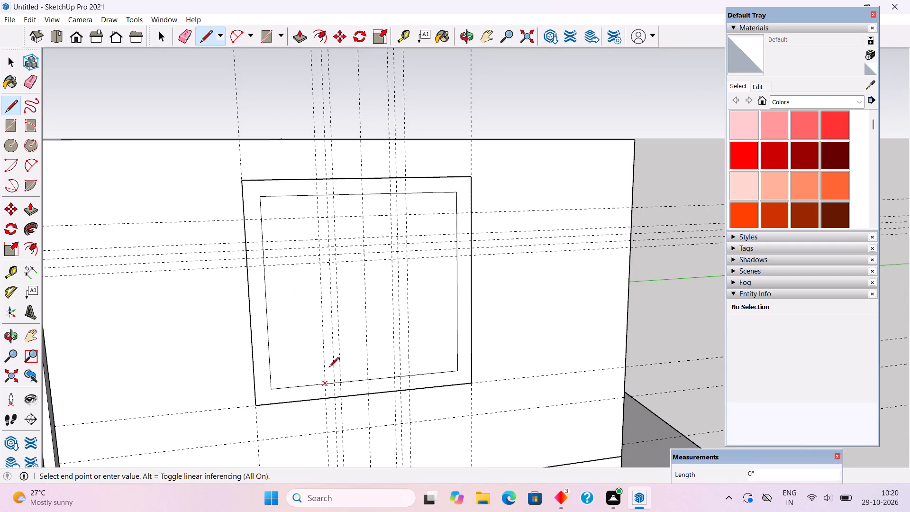
pyautogui.click(316, 196)
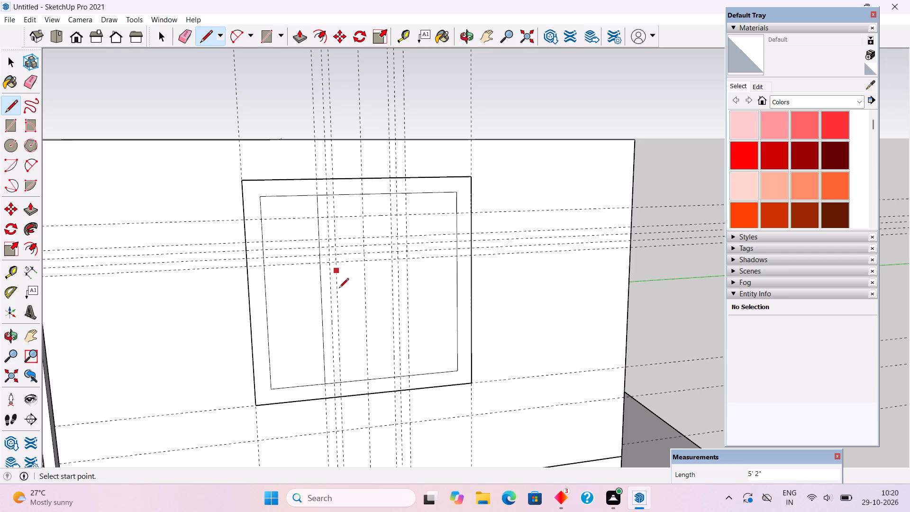
pyautogui.click(341, 383)
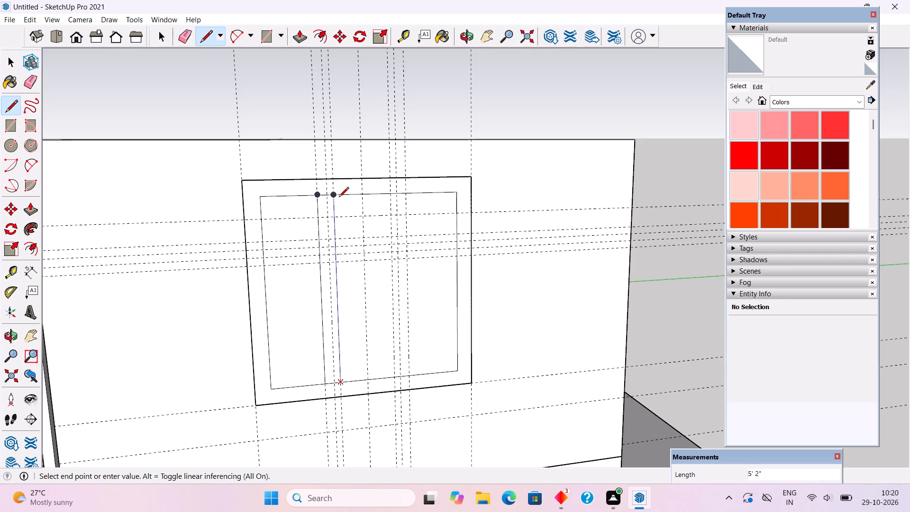
pyautogui.click(335, 196)
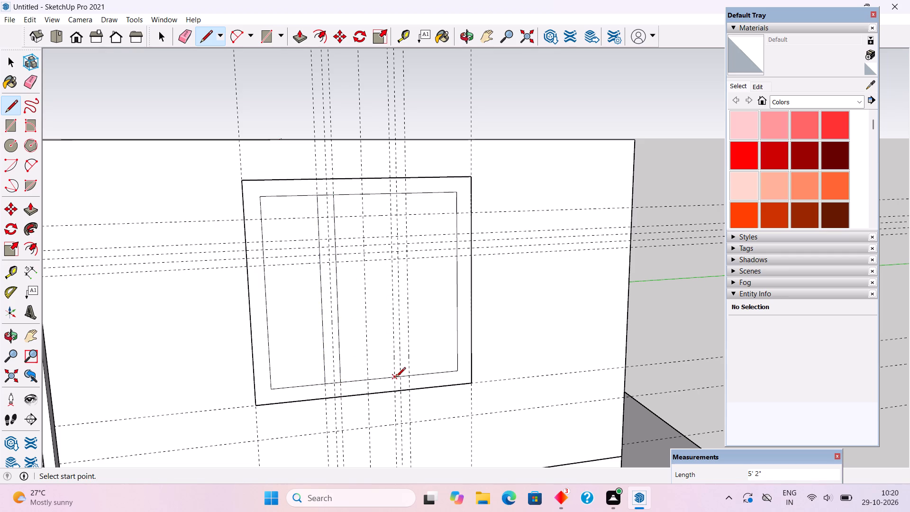
pyautogui.click(396, 378)
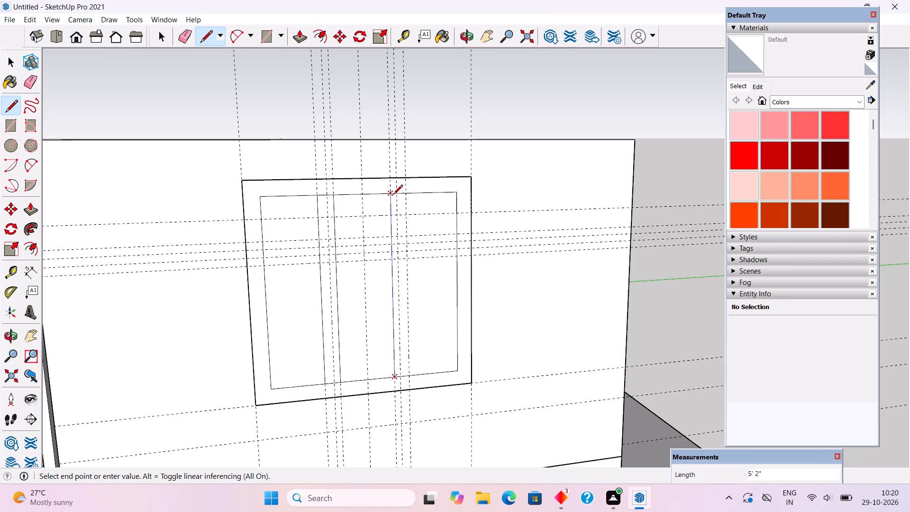
pyautogui.click(393, 195)
pyautogui.click(409, 377)
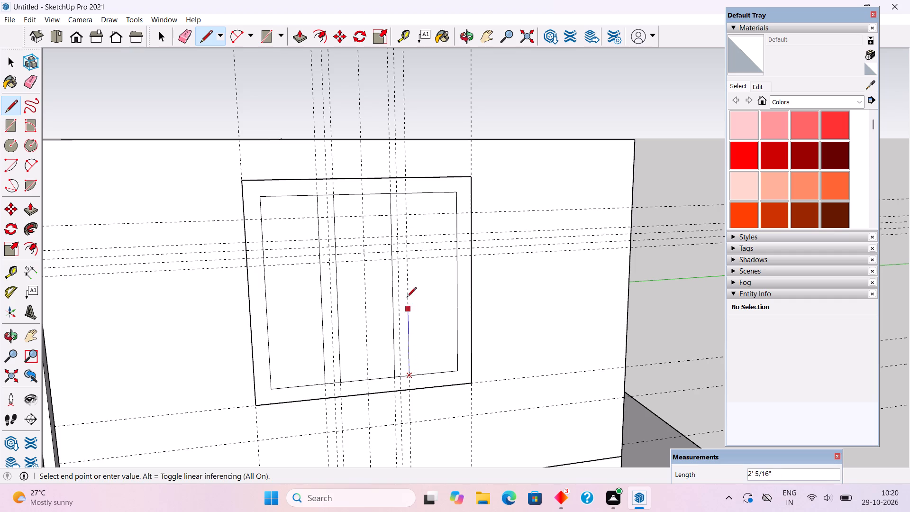
pyautogui.click(407, 196)
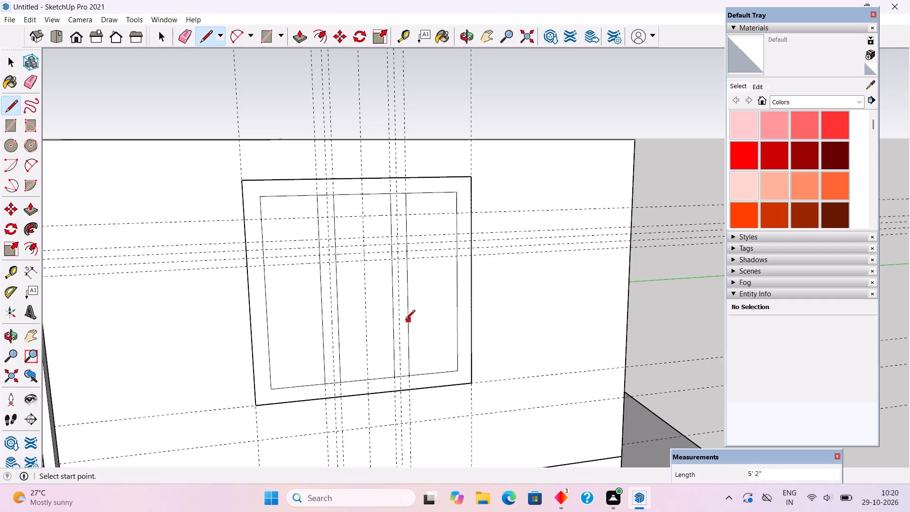
# Draw two horizontal 5' 2" lines across the third window's inner rectangle, along the second and fourth of the five horizontal guides.
pyautogui.moveTo(405, 319); pyautogui.dragTo(323, 302, button='middle')
pyautogui.scroll(4, 282, 245)
pyautogui.scroll(-5, 283, 245)
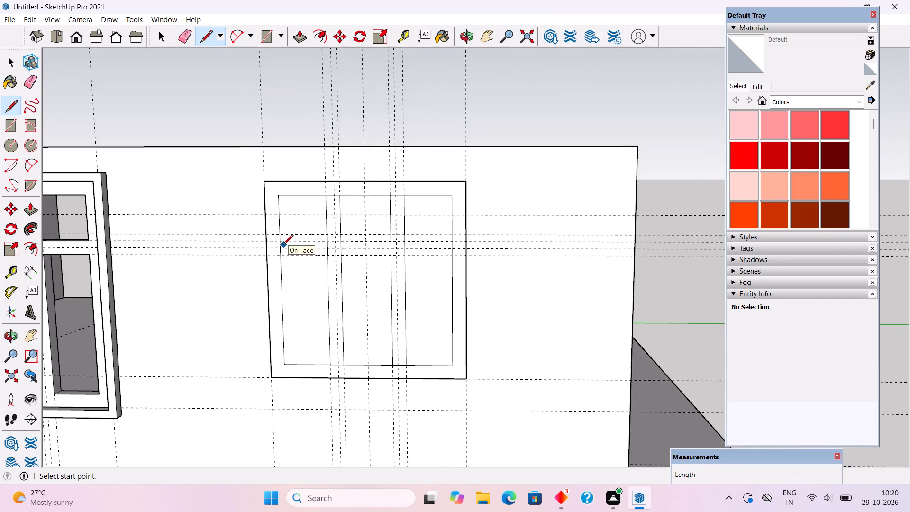
pyautogui.scroll(-1, 283, 245)
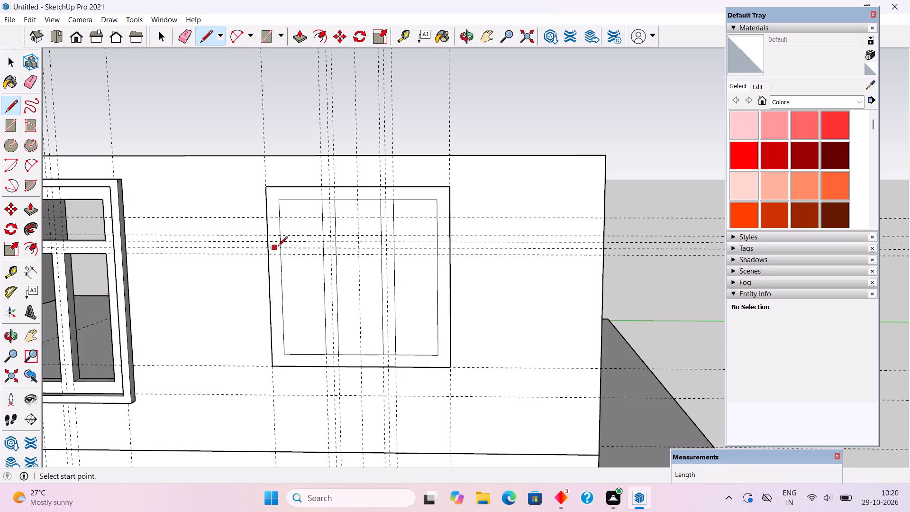
pyautogui.click(281, 247)
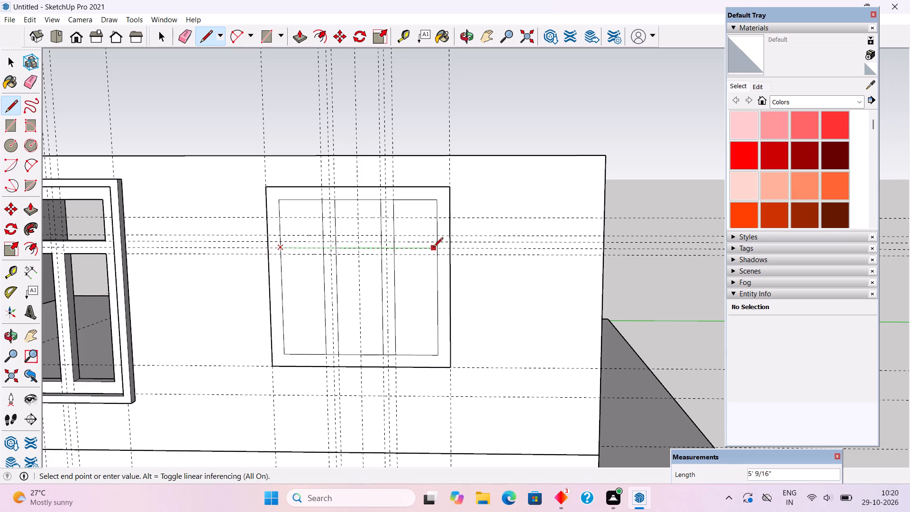
pyautogui.click(436, 248)
pyautogui.moveTo(486, 342); pyautogui.dragTo(692, 342, button='middle')
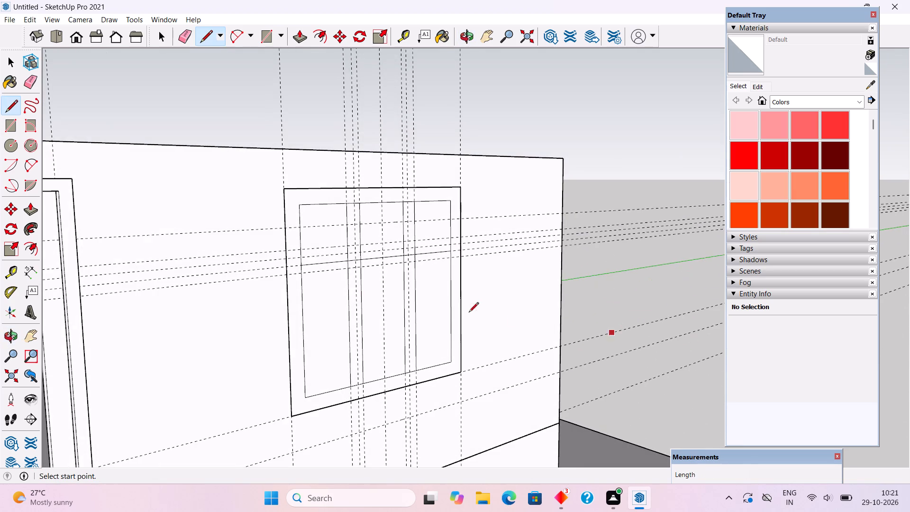
pyautogui.scroll(5, 306, 259)
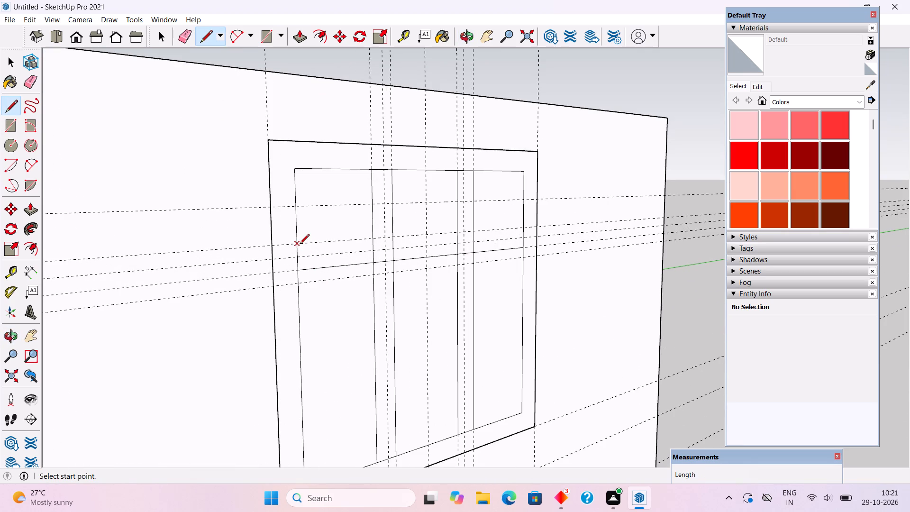
pyautogui.click(300, 245)
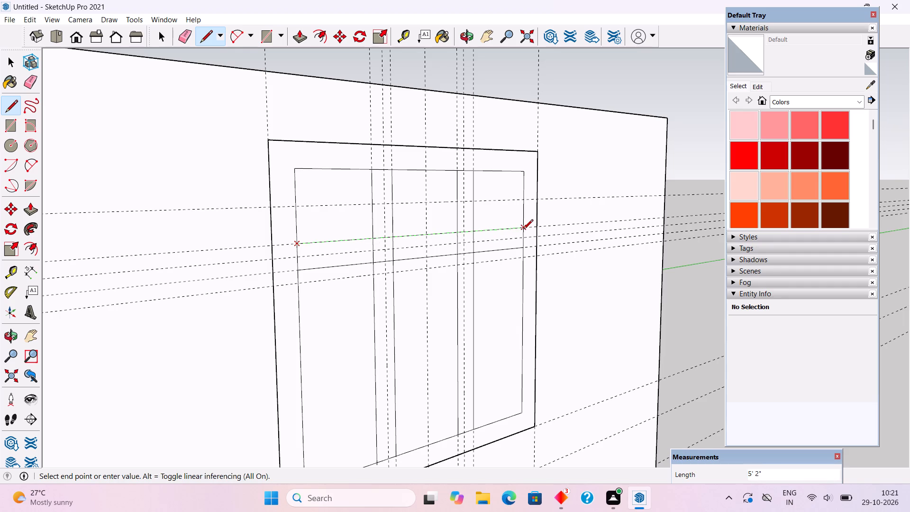
pyautogui.click(523, 230)
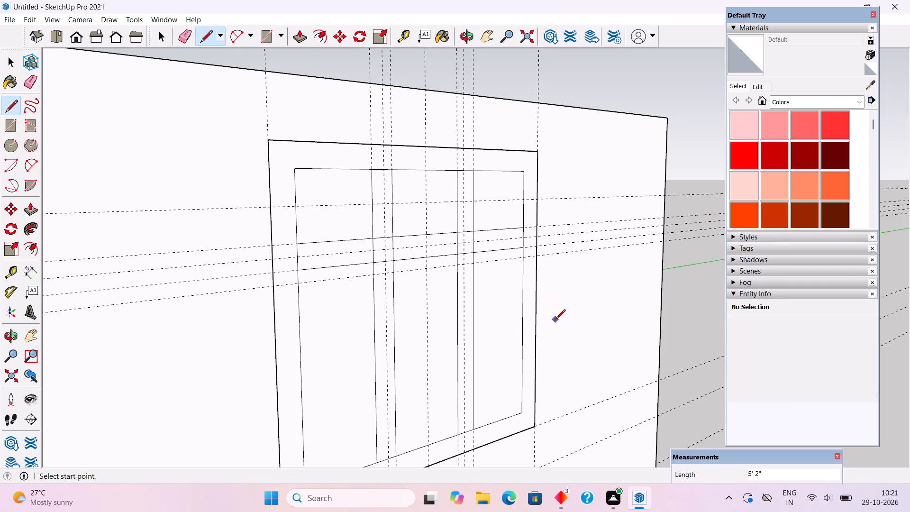
pyautogui.press('space')
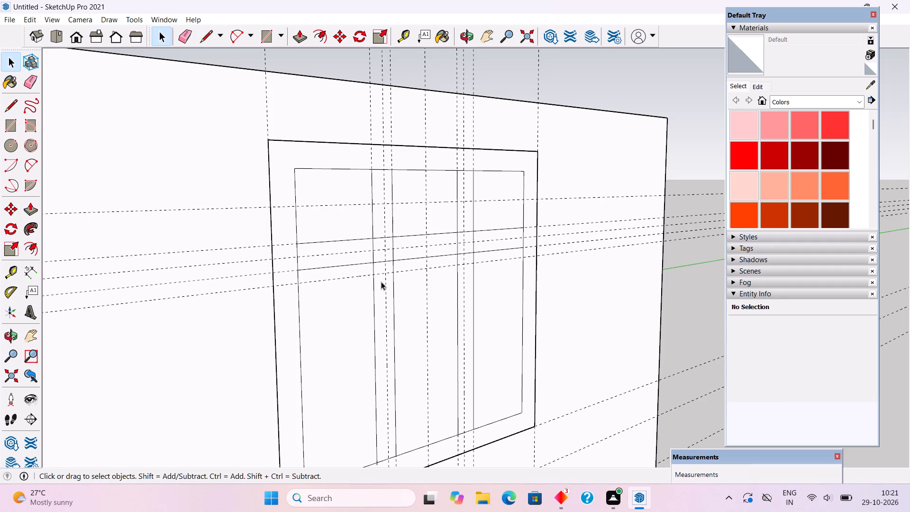
# Erase the four vertical mullion line segments above the upper horizontal line, along with the guides lying on them.
pyautogui.press('e')
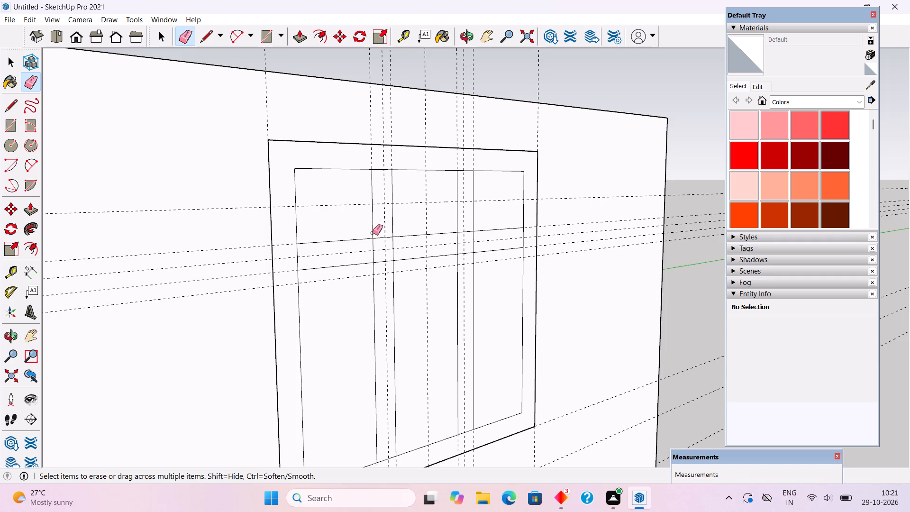
pyautogui.click(373, 233)
pyautogui.click(391, 222)
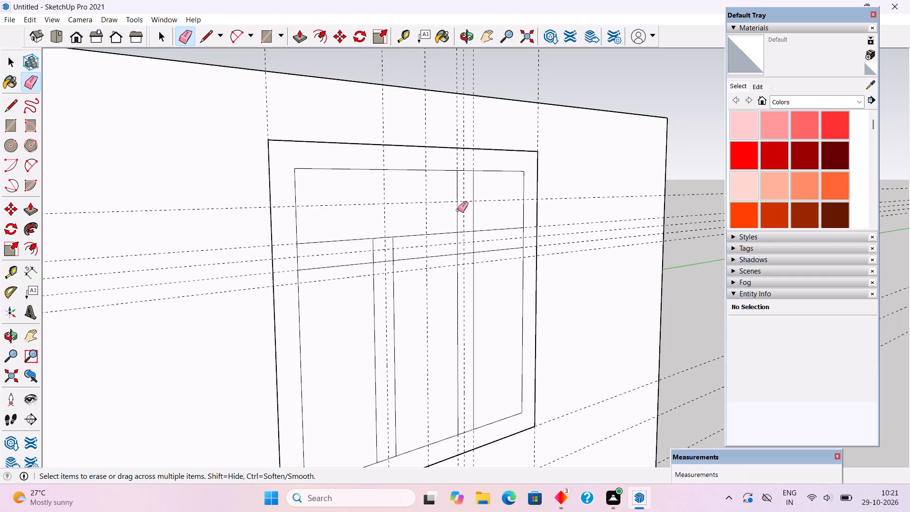
pyautogui.click(456, 213)
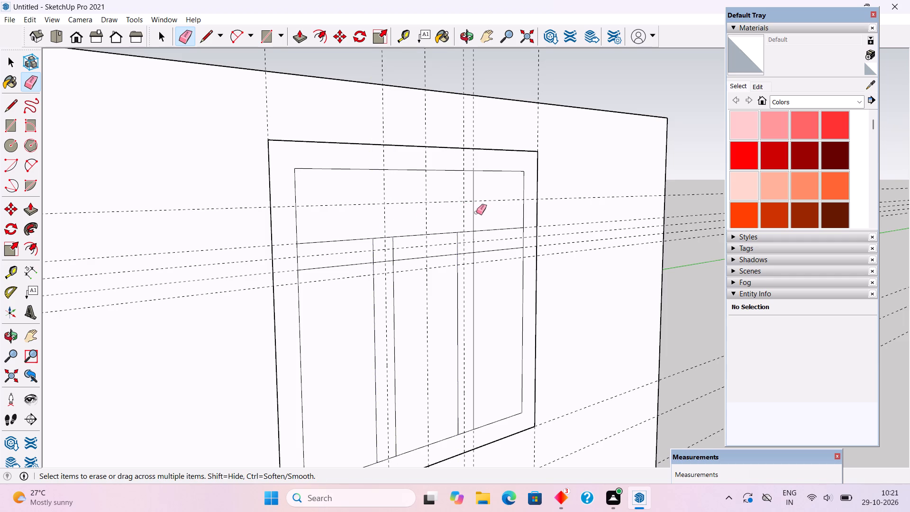
pyautogui.click(474, 216)
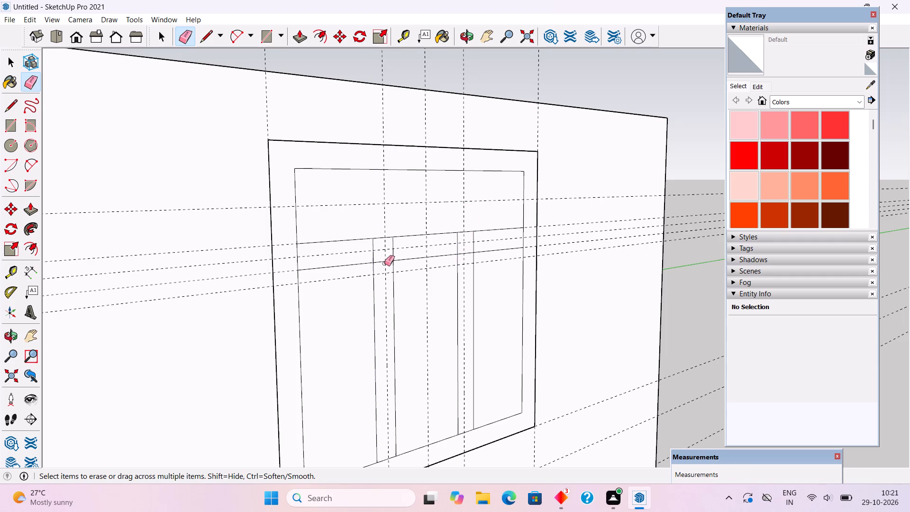
# Erase the mullion segments between the two horizontal lines and the lower line's pieces crossing both mullions, joining the mullions to the crossbar.
pyautogui.click(374, 256)
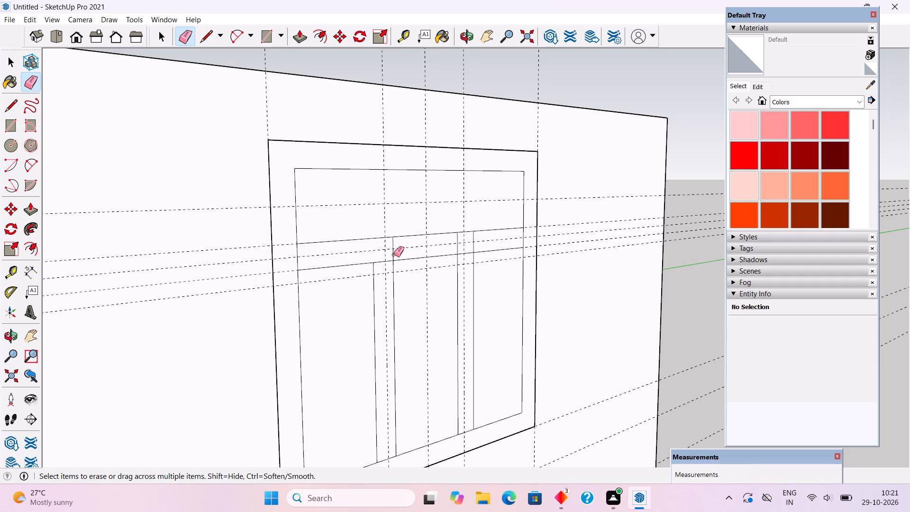
pyautogui.click(394, 255)
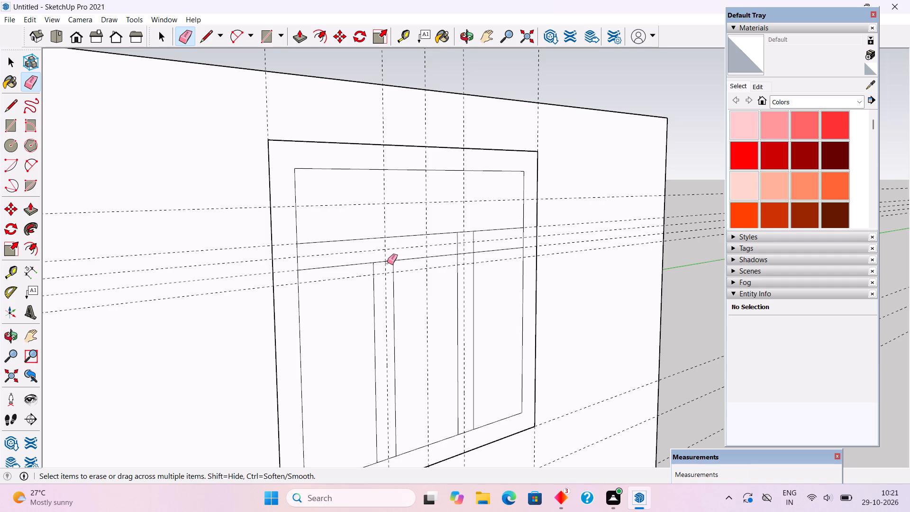
pyautogui.click(387, 262)
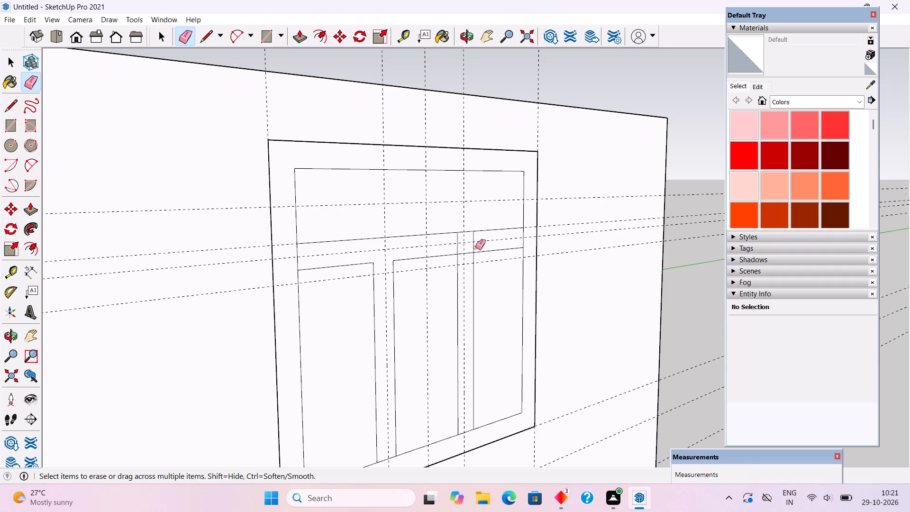
pyautogui.click(474, 247)
pyautogui.click(456, 251)
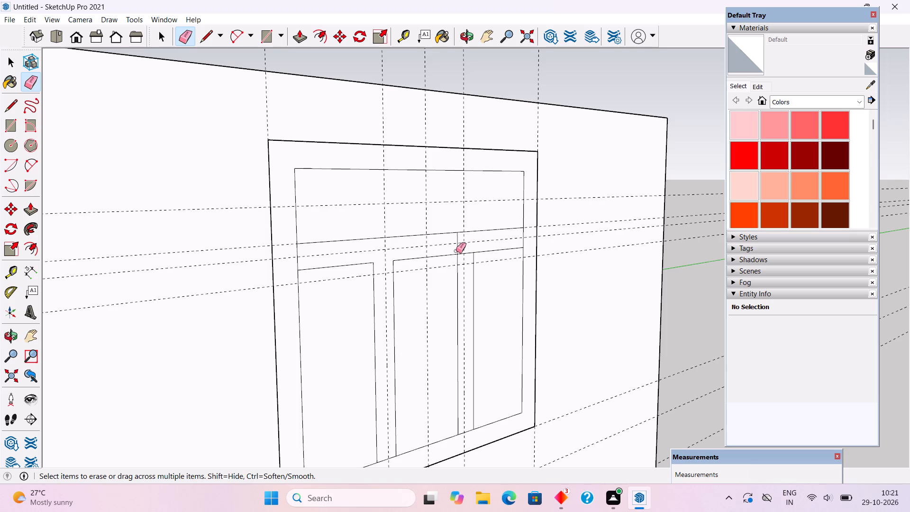
pyautogui.click(457, 247)
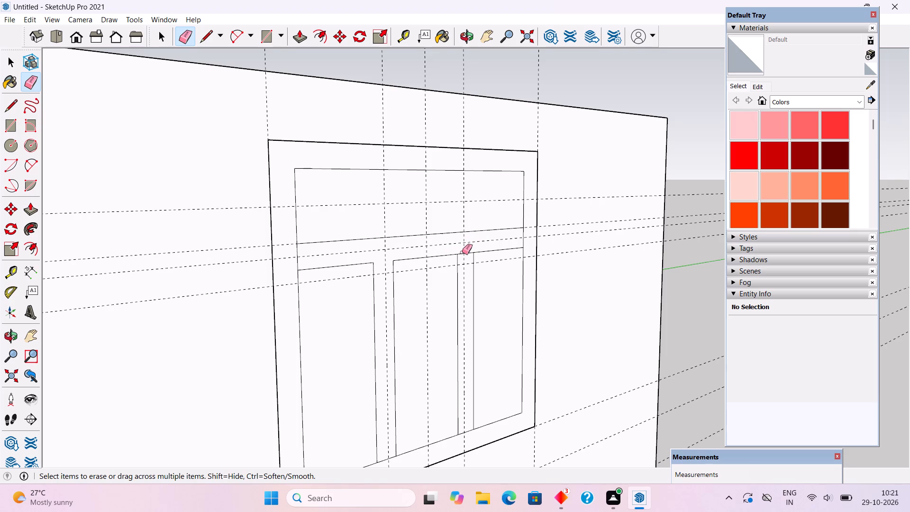
pyautogui.click(463, 253)
pyautogui.scroll(-2, 429, 217)
pyautogui.moveTo(510, 264); pyautogui.dragTo(454, 252, button='middle')
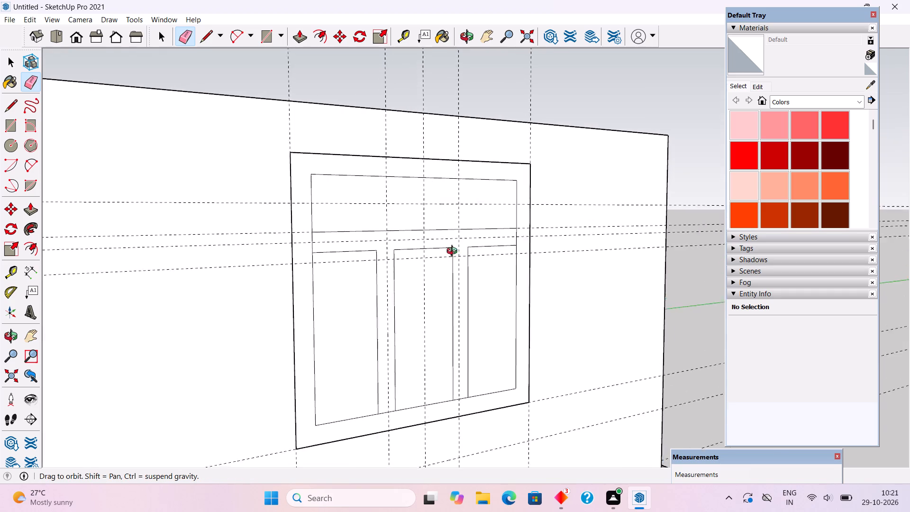
pyautogui.moveTo(454, 252); pyautogui.dragTo(321, 271, button='middle')
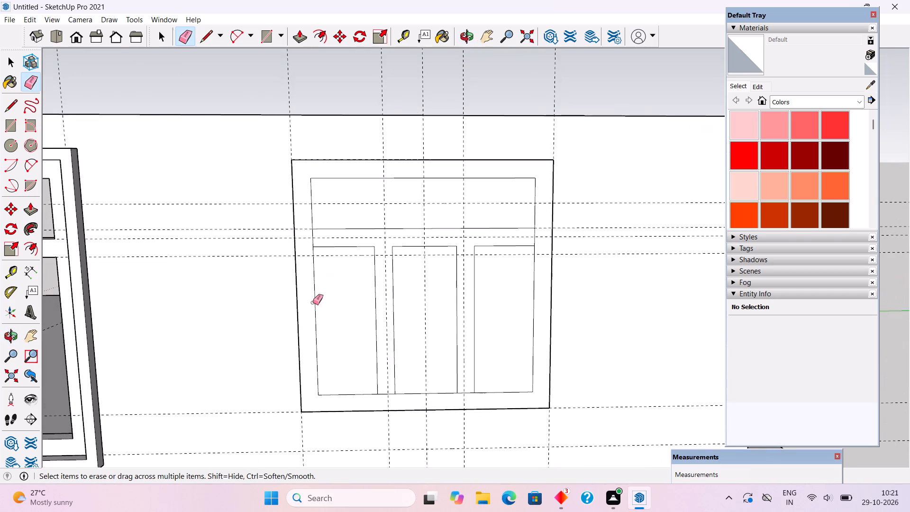
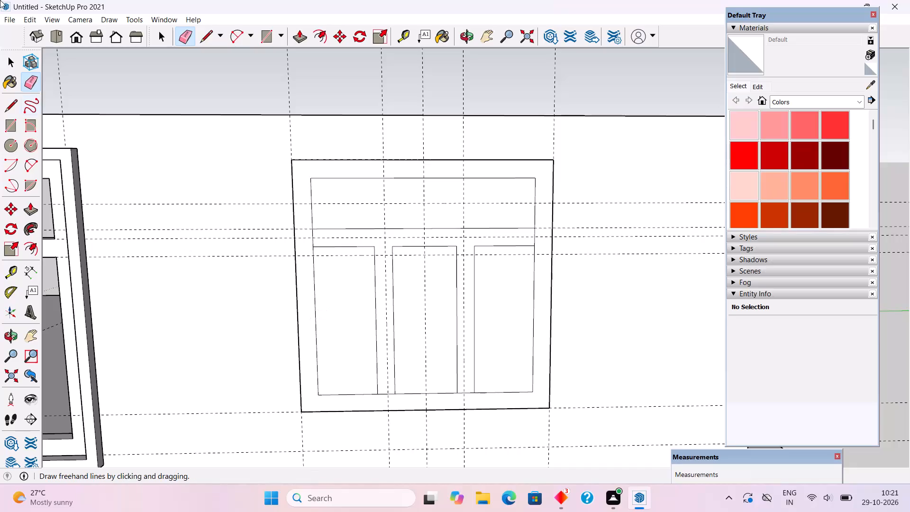
# Delete the third window's four pane faces, one above the crossbar and three below it, to leave openings.
pyautogui.press('space')
pyautogui.press('space')
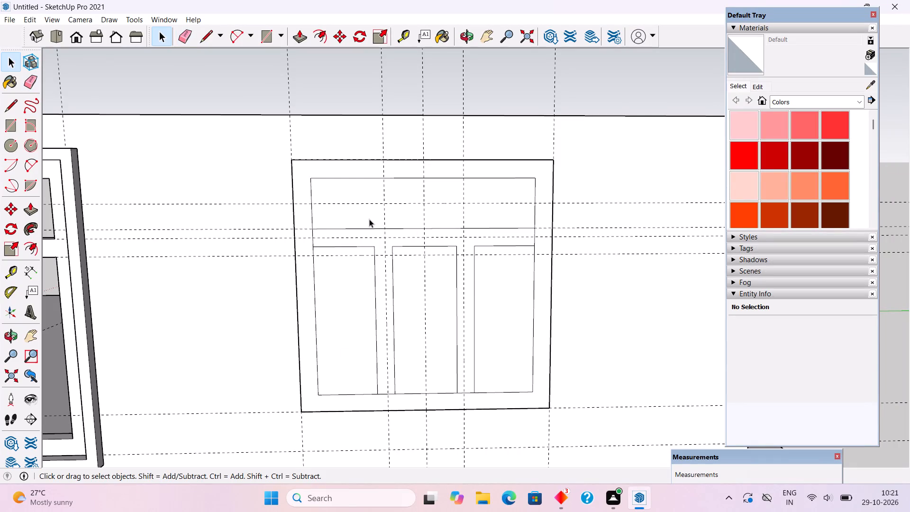
pyautogui.click(369, 219)
pyautogui.press('Delete')
pyautogui.click(339, 323)
pyautogui.press('Delete')
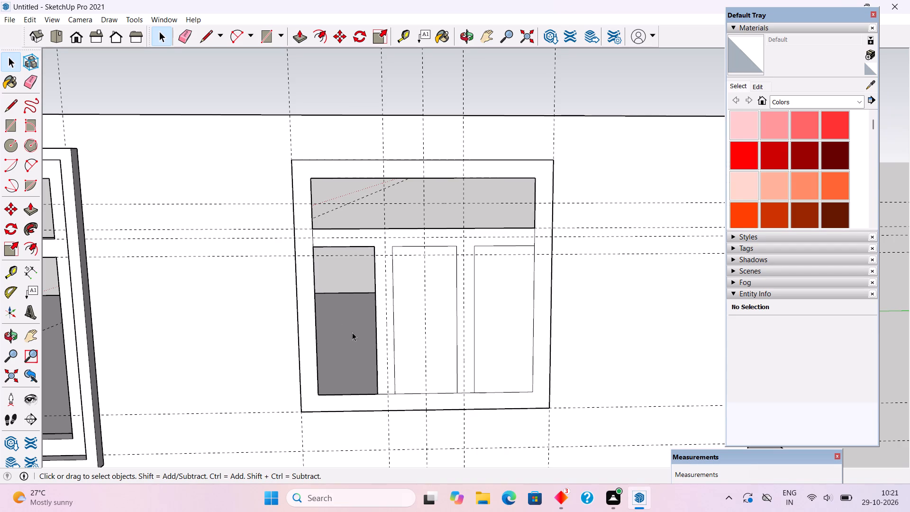
pyautogui.click(399, 347)
pyautogui.press('Delete')
pyautogui.click(518, 332)
pyautogui.press('Delete')
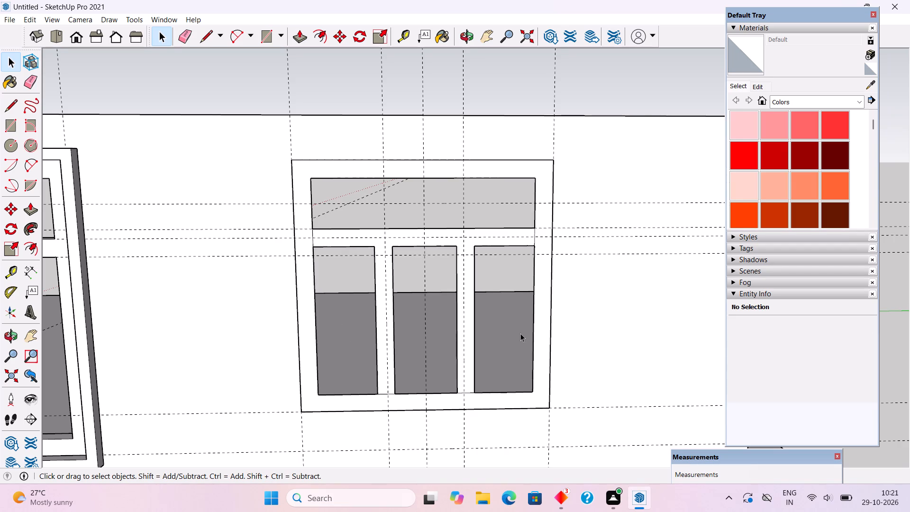
# Erase the leftover line segments at the third window's mullion bases and at both ends of its crossbar.
pyautogui.press('e')
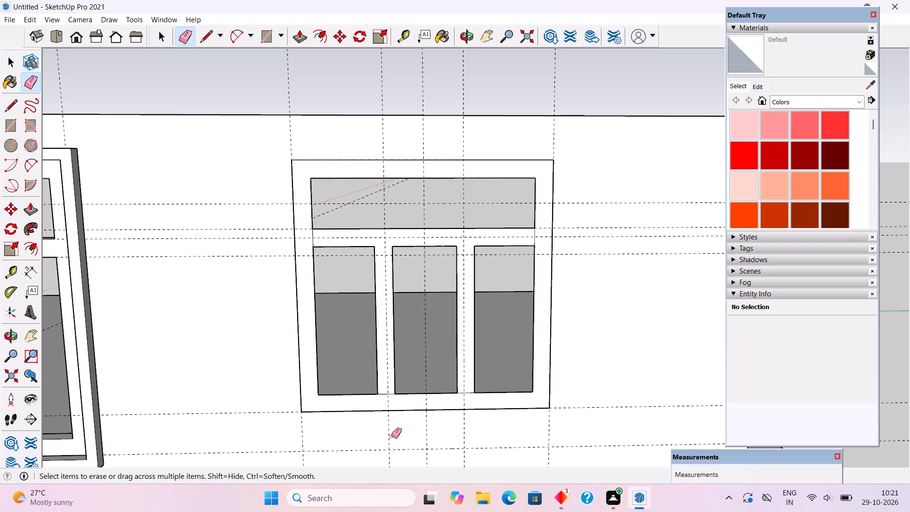
pyautogui.click(385, 393)
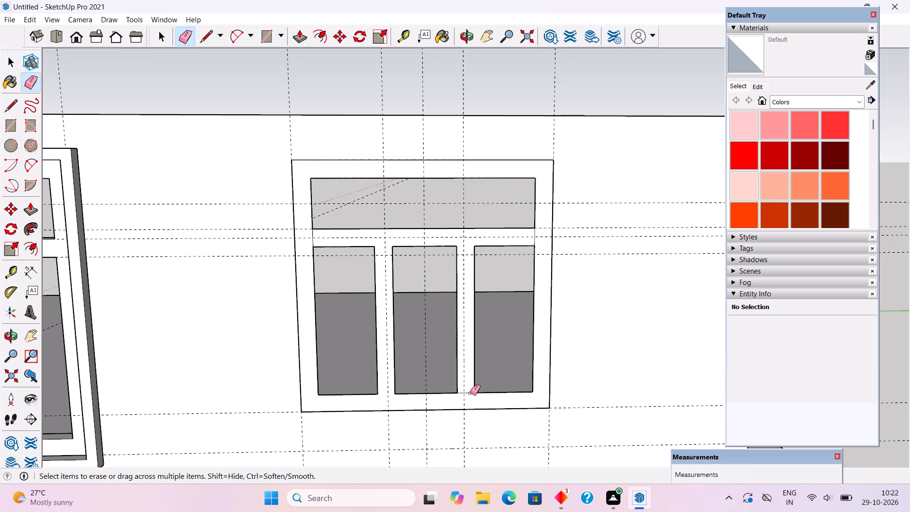
pyautogui.click(470, 393)
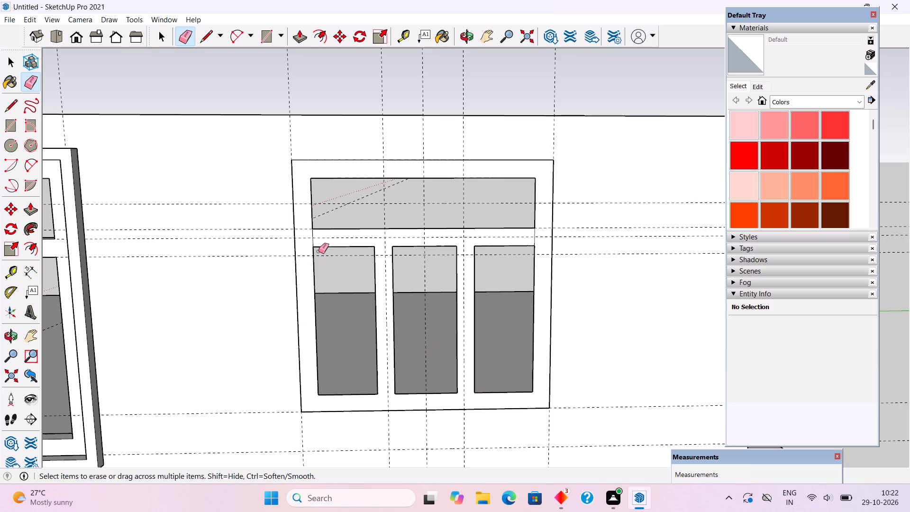
pyautogui.click(313, 243)
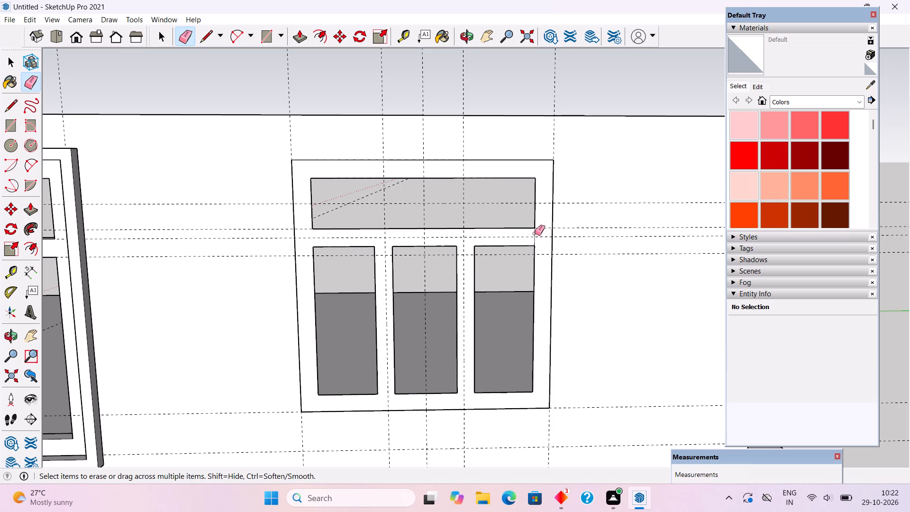
pyautogui.click(535, 233)
# Push/Pull the third window's joined frame and mullion face outward by 4".
pyautogui.press('p')
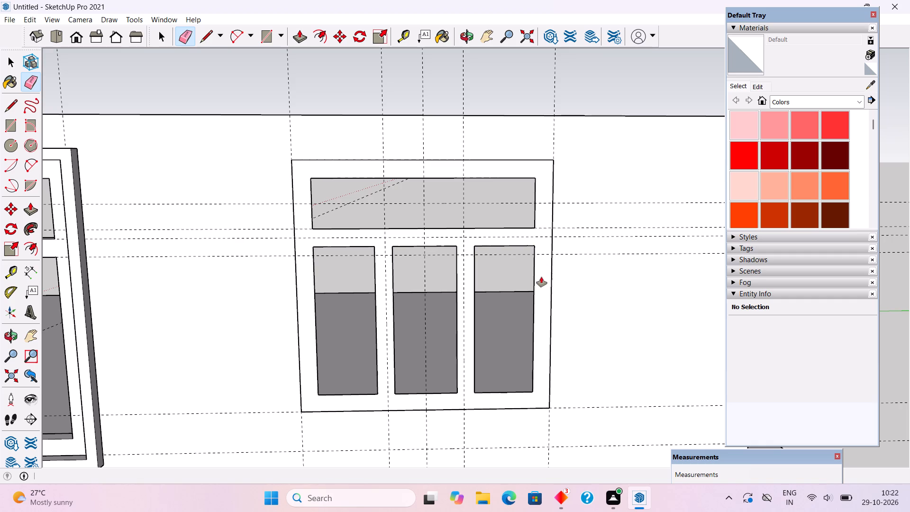
pyautogui.scroll(-6, 541, 277)
pyautogui.moveTo(555, 316); pyautogui.dragTo(674, 351, button='middle')
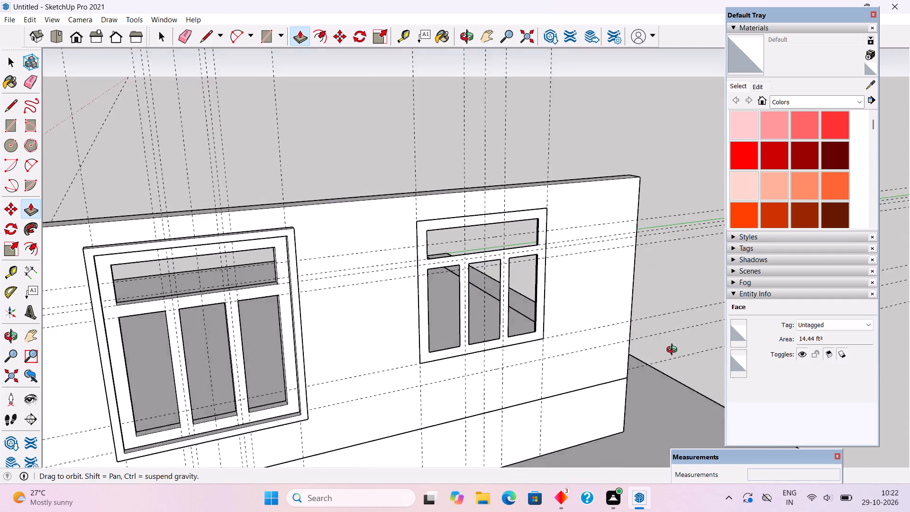
pyautogui.moveTo(674, 351); pyautogui.dragTo(805, 346, button='middle')
pyautogui.scroll(6, 514, 295)
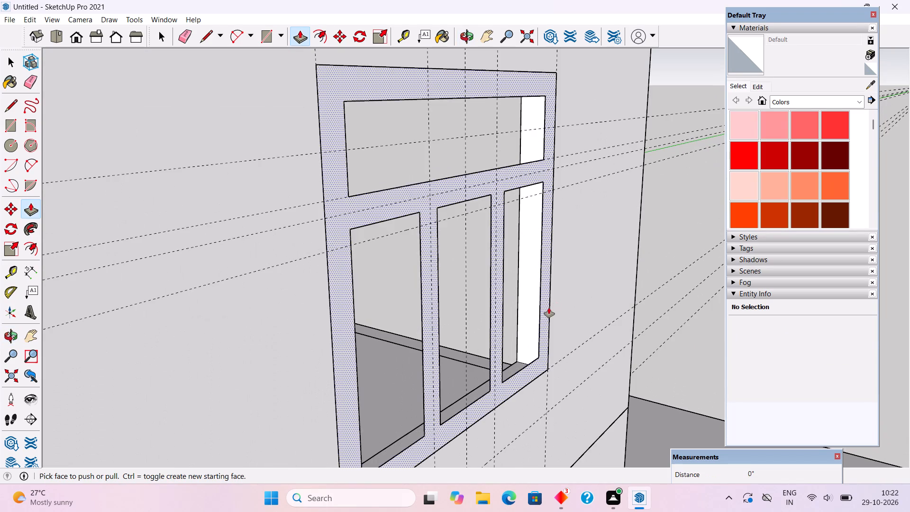
pyautogui.click(549, 308)
pyautogui.write('4"')
pyautogui.press('Return')
# Select all connected geometry of the third window's extruded frame and make it a group.
pyautogui.press('space')
pyautogui.tripleClick(563, 313)
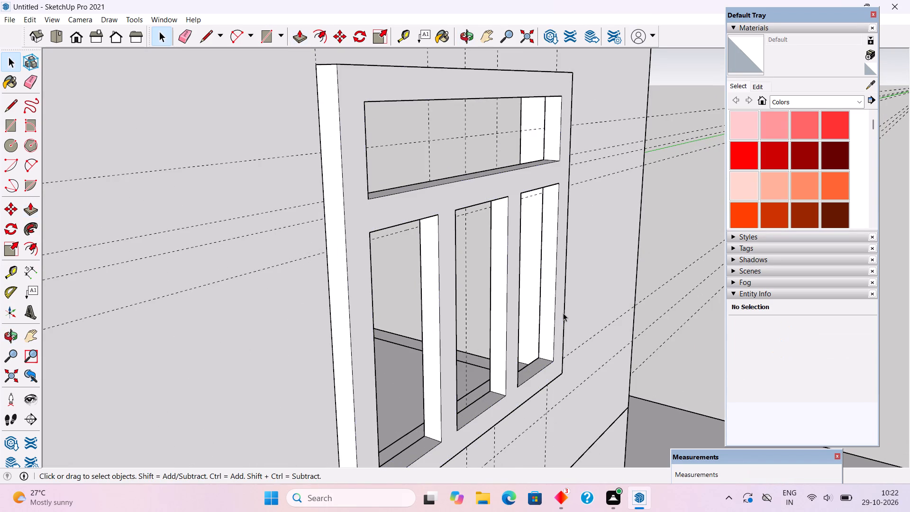
pyautogui.rightClick(563, 313)
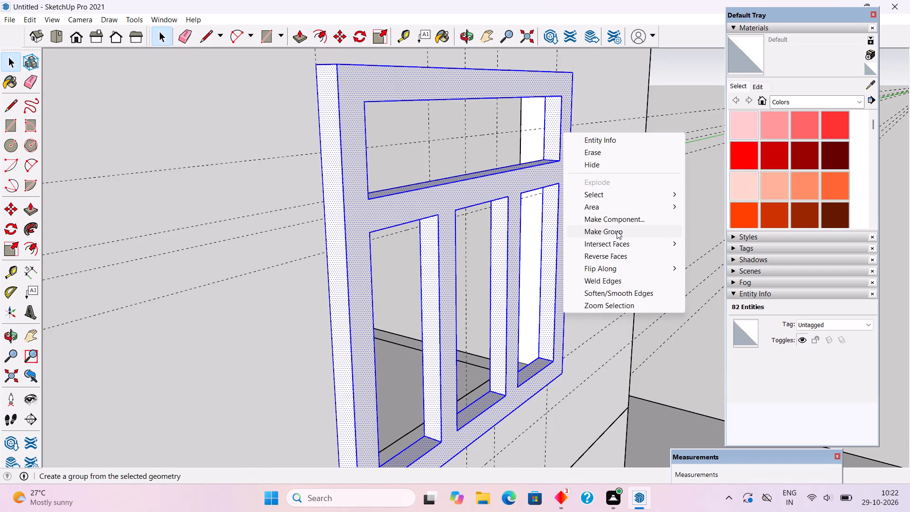
pyautogui.click(617, 231)
# Move the third window's frame group back 4" from its lower outer corner so its front sits flush with the wall.
pyautogui.scroll(-5, 617, 231)
pyautogui.moveTo(535, 282); pyautogui.dragTo(507, 253, button='middle')
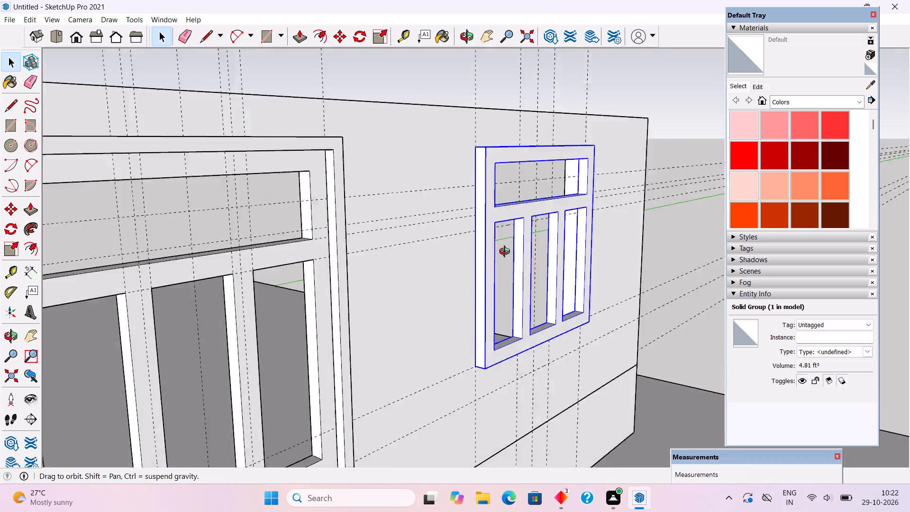
pyautogui.moveTo(507, 253); pyautogui.dragTo(497, 268, button='middle')
pyautogui.scroll(8, 599, 333)
pyautogui.press('m')
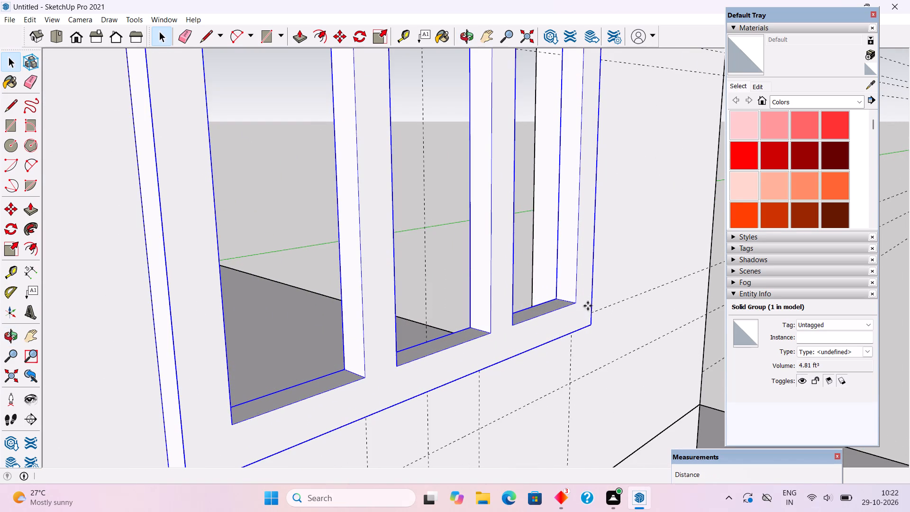
pyautogui.click(595, 327)
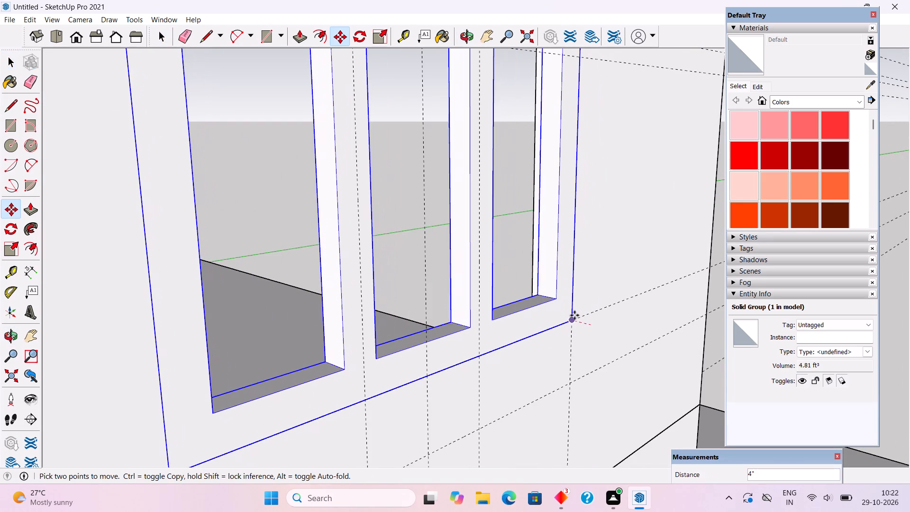
pyautogui.click(573, 320)
pyautogui.press('space')
pyautogui.scroll(-4, 524, 345)
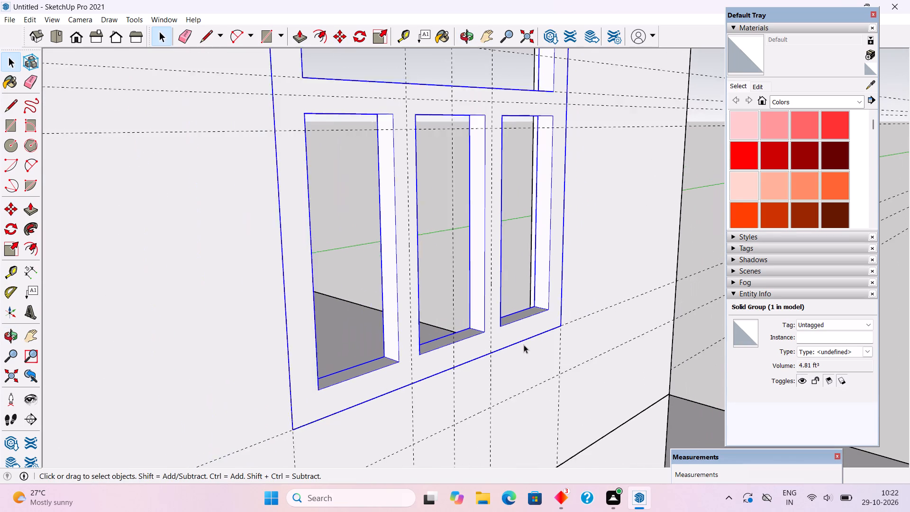
pyautogui.scroll(-5, 523, 338)
pyautogui.click(676, 257)
# Draw a 6' by 6' rectangle over the third window's outer outline and offset it outward 3" for a border.
pyautogui.scroll(-6, 668, 269)
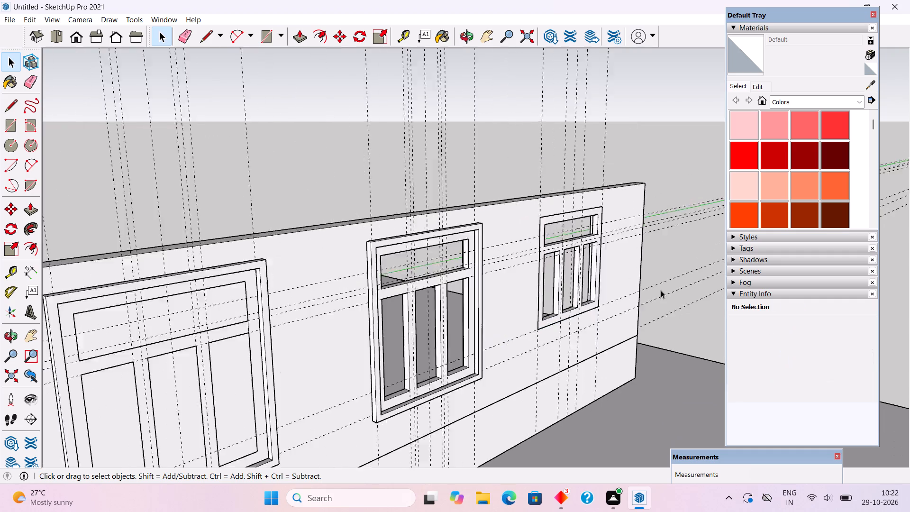
pyautogui.scroll(-2, 661, 290)
pyautogui.moveTo(642, 327); pyautogui.dragTo(437, 269, button='middle')
pyautogui.scroll(-3, 392, 268)
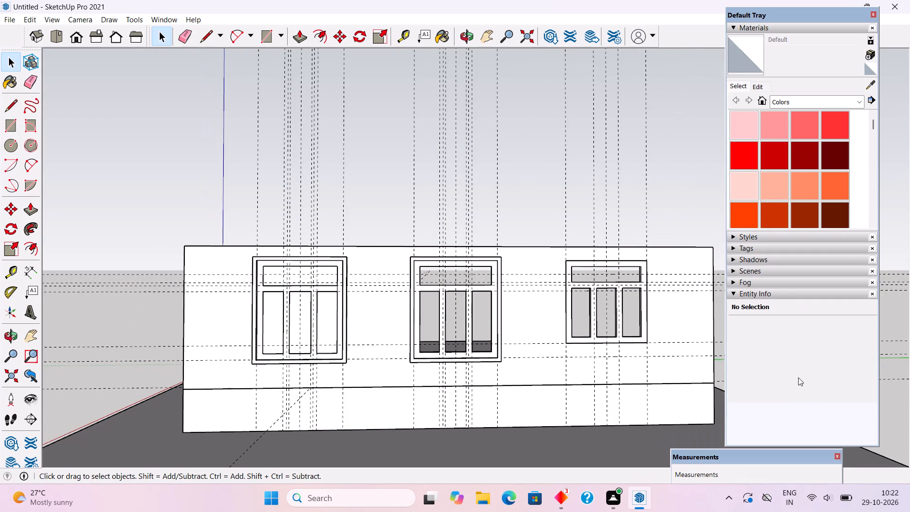
pyautogui.scroll(6, 662, 321)
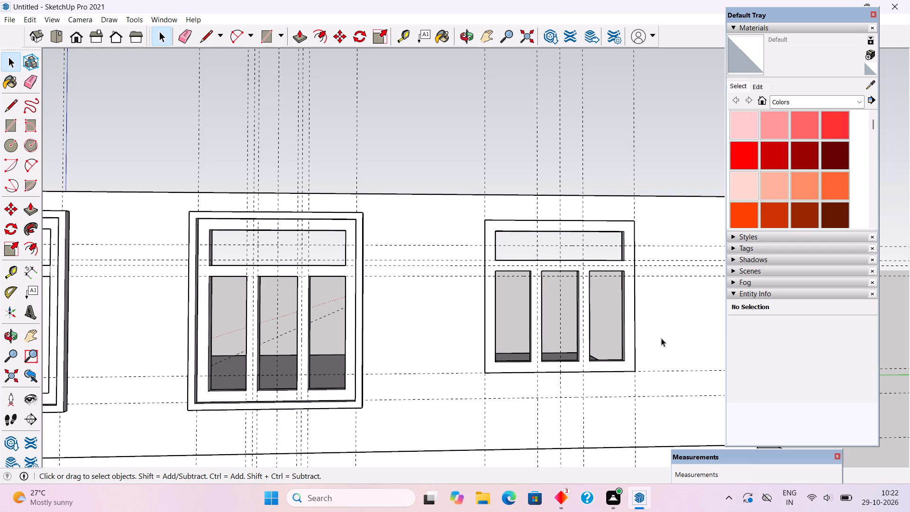
pyautogui.scroll(7, 625, 326)
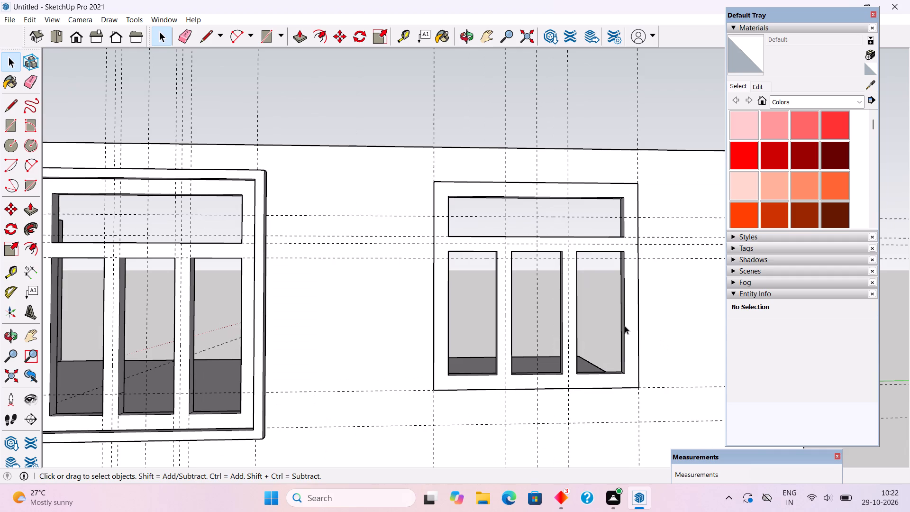
pyautogui.press('r')
pyautogui.click(435, 184)
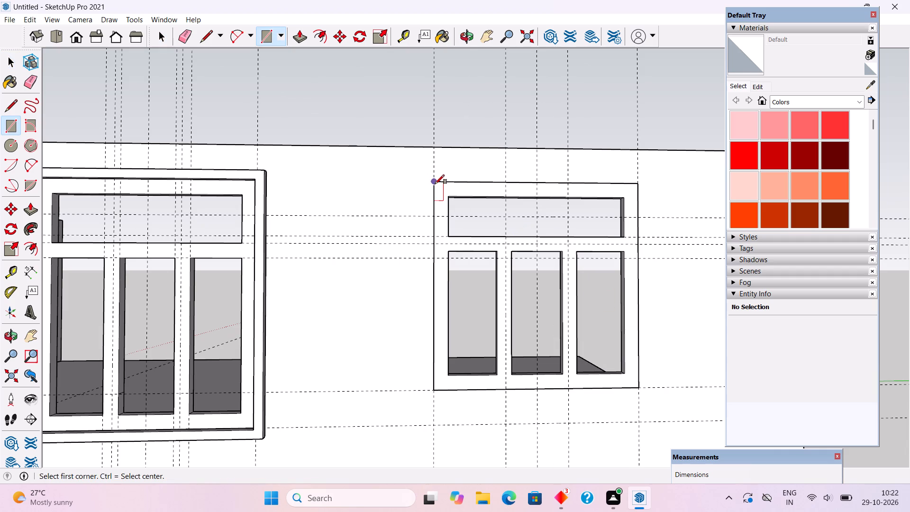
pyautogui.click(637, 386)
pyautogui.press('f')
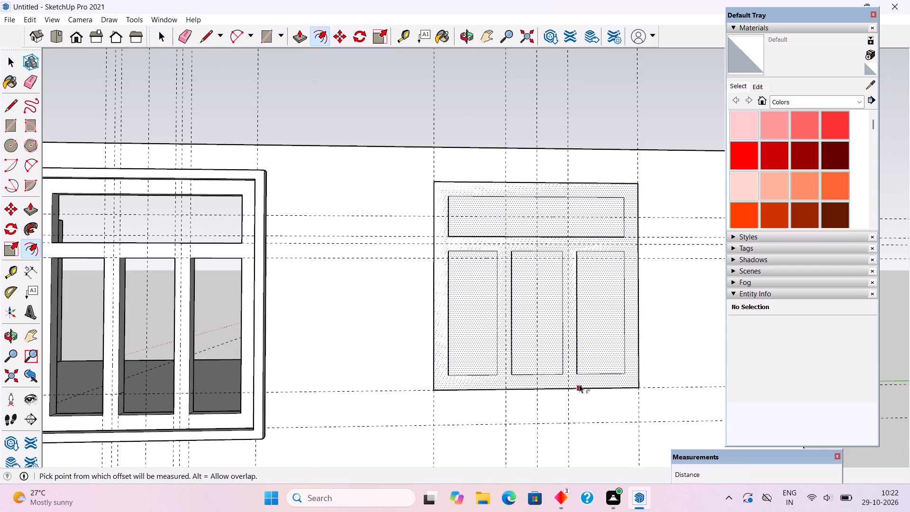
pyautogui.click(579, 384)
pyautogui.write('3"')
pyautogui.press('Return')
# Push/Pull the third window's border strip outward by 3".
pyautogui.press('p')
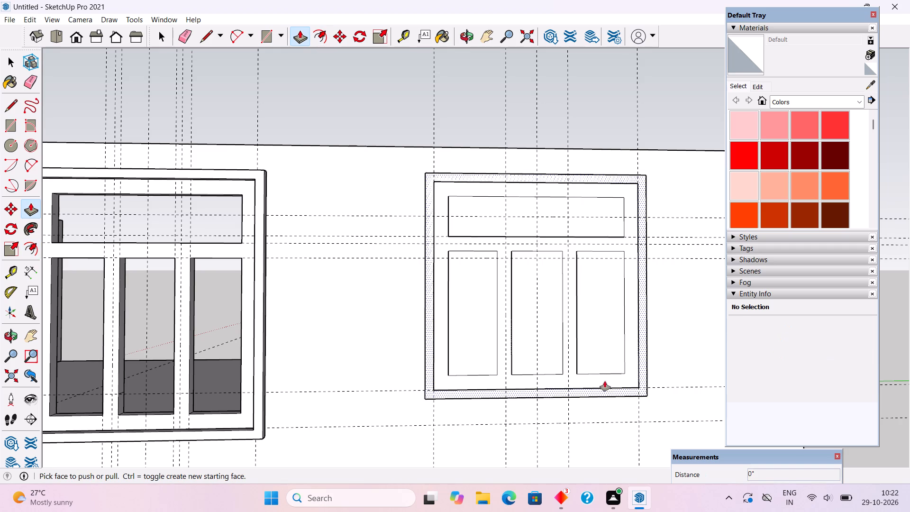
pyautogui.click(605, 389)
pyautogui.write('3"')
pyautogui.press('Return')
pyautogui.press('space')
# Delete the rectangle's face inside the border that covers the third window's openings.
pyautogui.moveTo(534, 376); pyautogui.dragTo(587, 457, button='middle')
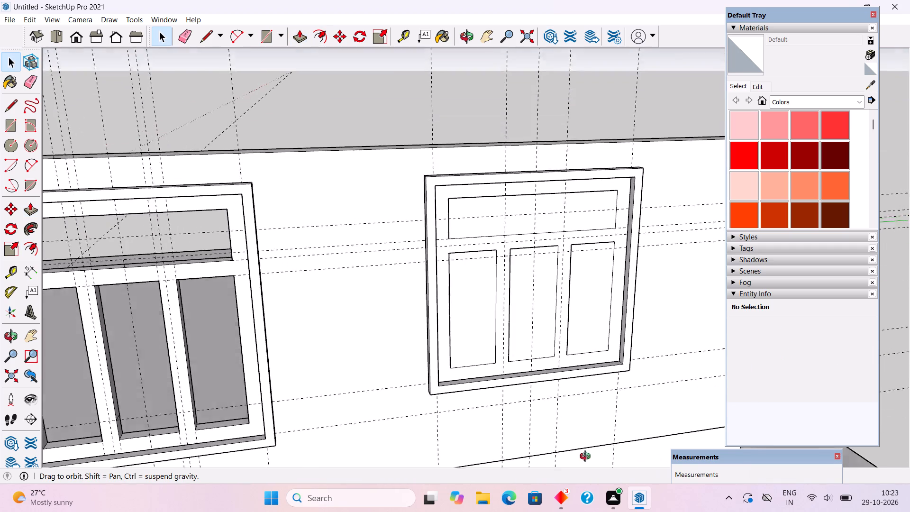
pyautogui.moveTo(587, 457); pyautogui.dragTo(590, 459, button='middle')
pyautogui.click(588, 313)
pyautogui.press('Delete')
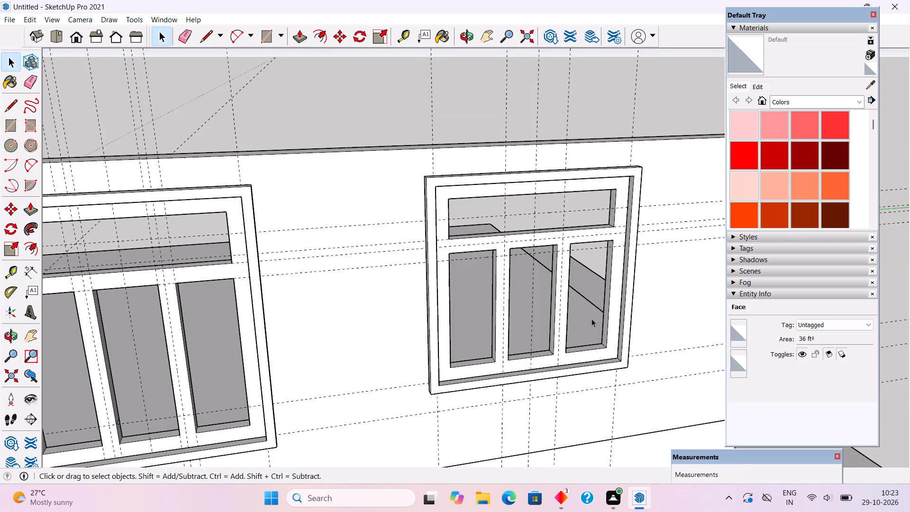
# Select the third window's whole raised border and make it a group.
pyautogui.tripleClick(613, 366)
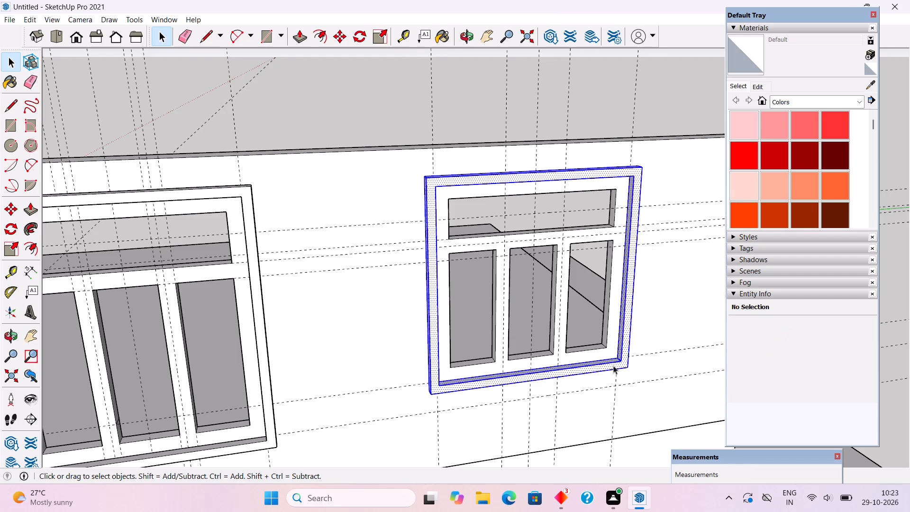
pyautogui.rightClick(613, 366)
pyautogui.click(648, 287)
pyautogui.scroll(-5, 649, 287)
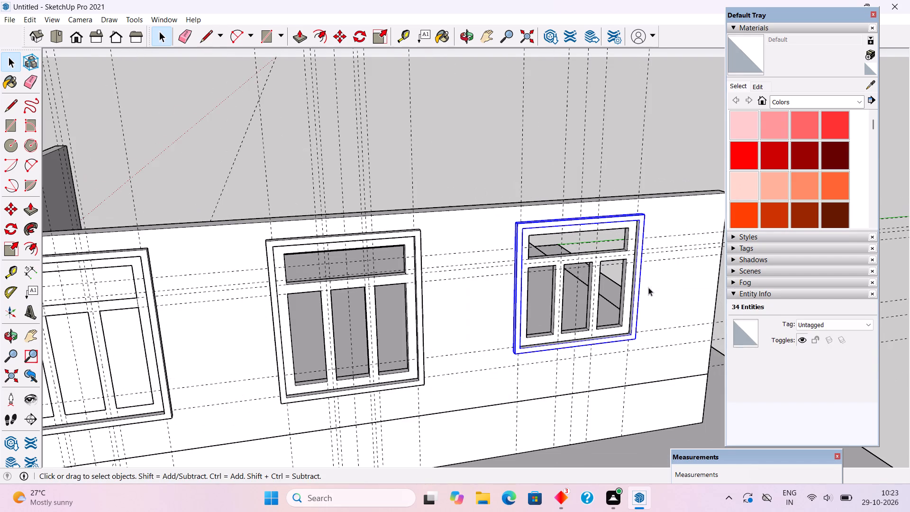
pyautogui.click(629, 156)
# Draw a 1' 4 1/2" by 5' 2" rectangle filling the middle window's opening above the crossbar.
pyautogui.moveTo(656, 340); pyautogui.dragTo(646, 314, button='middle')
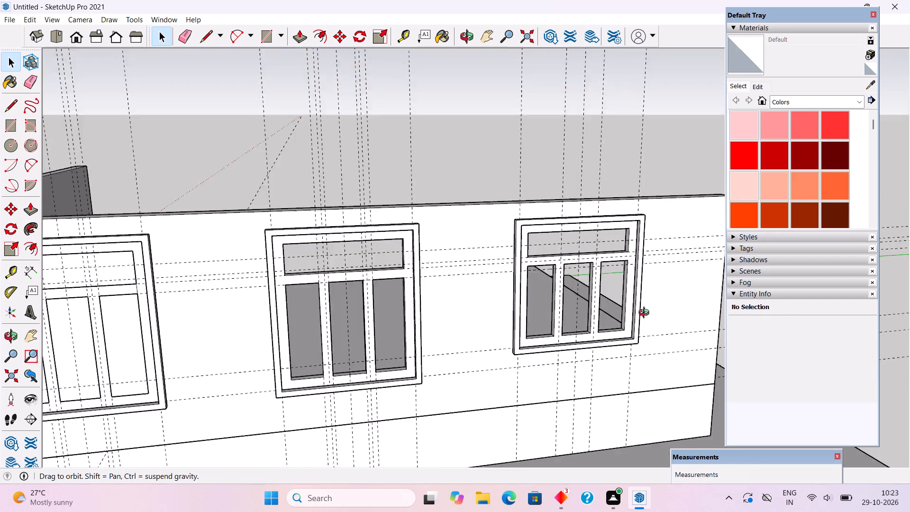
pyautogui.moveTo(646, 314); pyautogui.dragTo(590, 292, button='middle')
pyautogui.scroll(6, 338, 400)
pyautogui.moveTo(604, 469); pyautogui.dragTo(640, 462, button='middle')
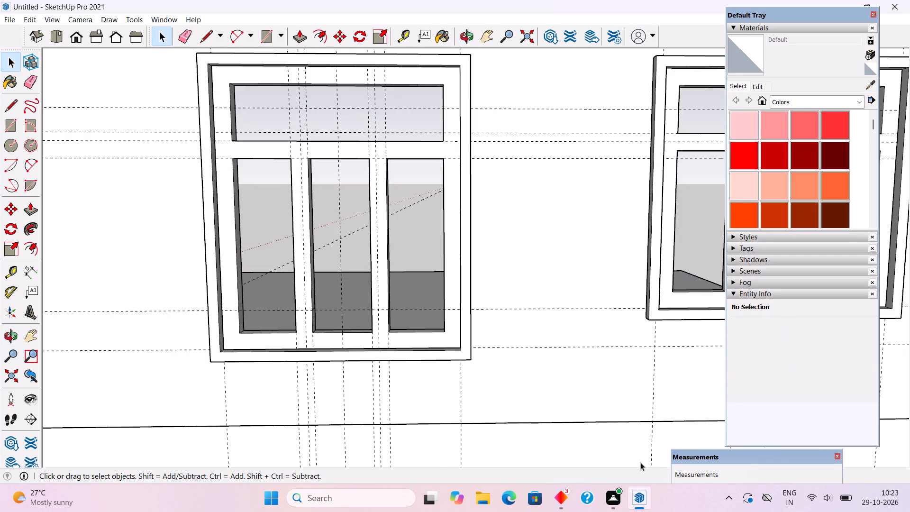
pyautogui.moveTo(640, 462); pyautogui.dragTo(643, 442, button='middle')
pyautogui.moveTo(355, 421); pyautogui.dragTo(480, 428, button='middle')
pyautogui.scroll(-4, 480, 428)
pyautogui.scroll(1, 443, 414)
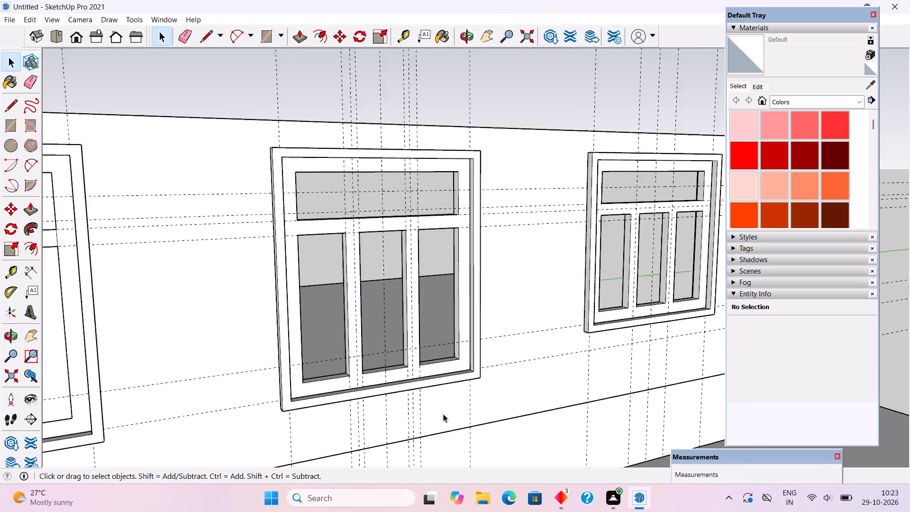
pyautogui.scroll(2, 443, 414)
pyautogui.press('r')
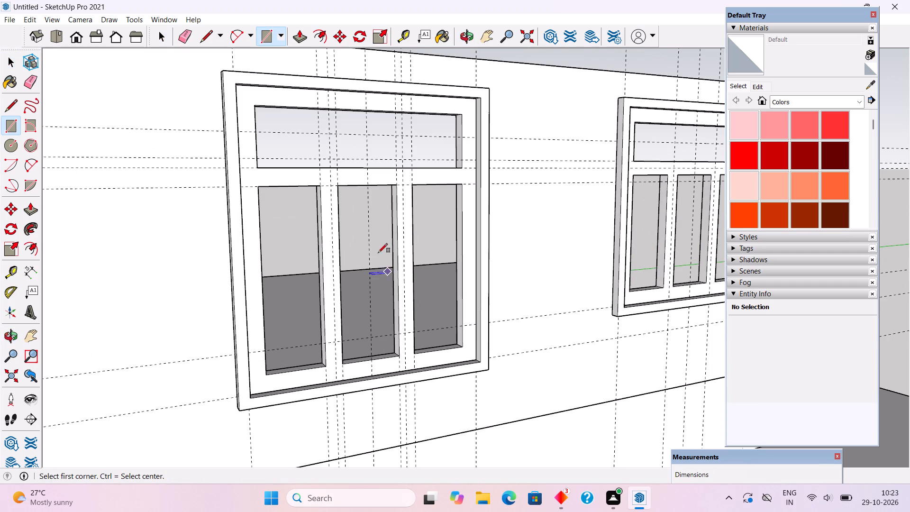
pyautogui.click(255, 105)
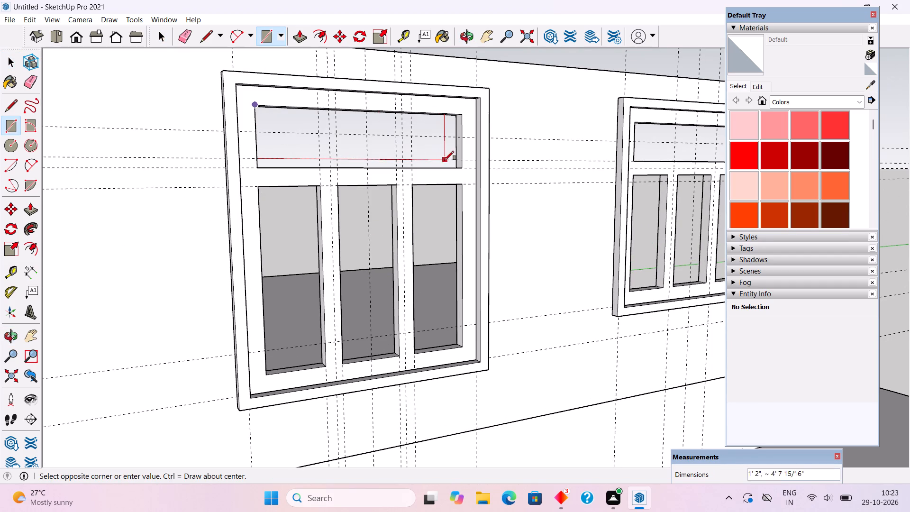
pyautogui.click(461, 167)
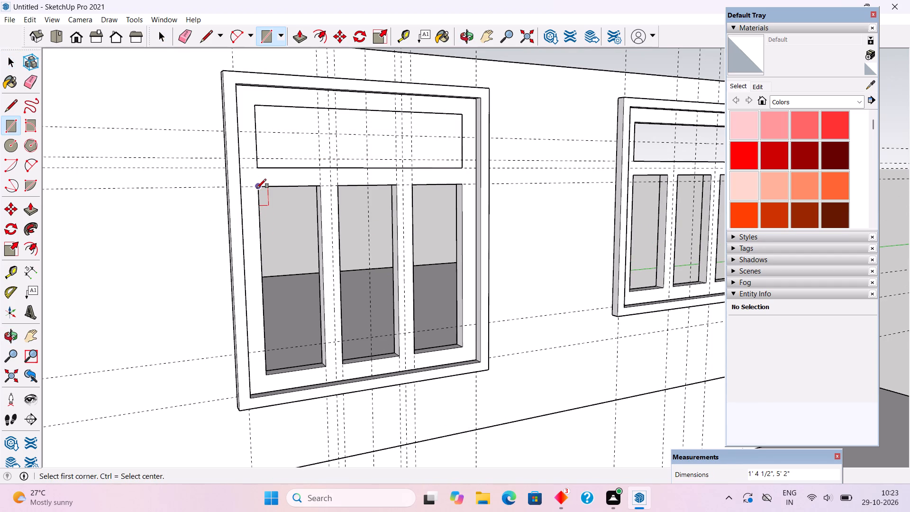
# Draw three 4' 4 1/2" high rectangles filling the middle window's lower openings, 1' 5", 1' 6" and 1' 5" wide.
pyautogui.click(258, 188)
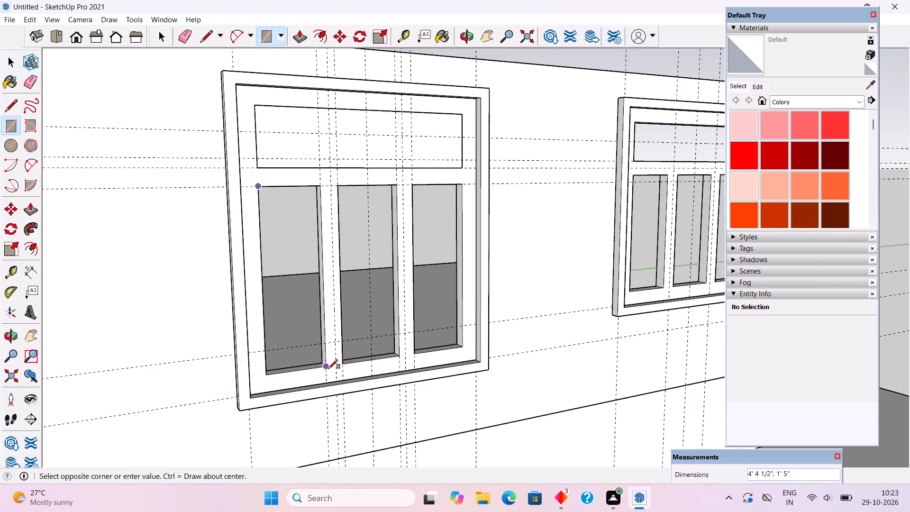
pyautogui.click(328, 368)
pyautogui.click(343, 185)
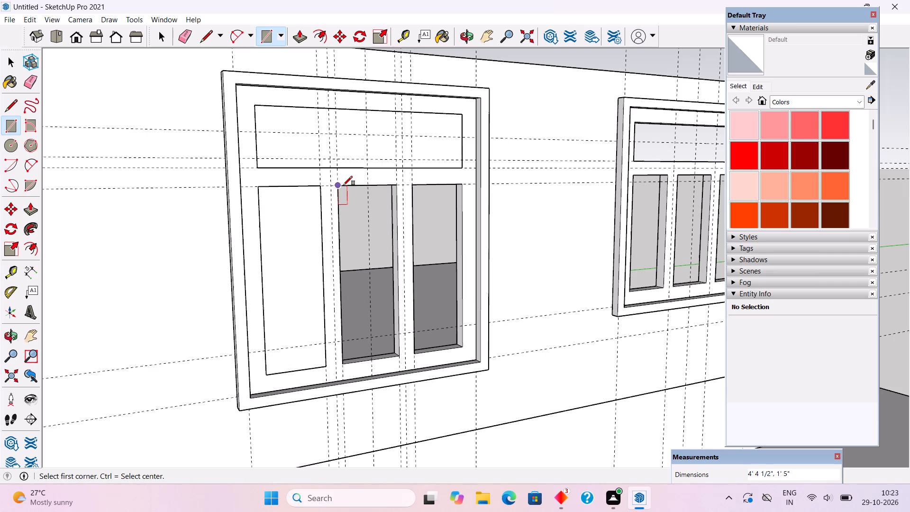
pyautogui.click(401, 356)
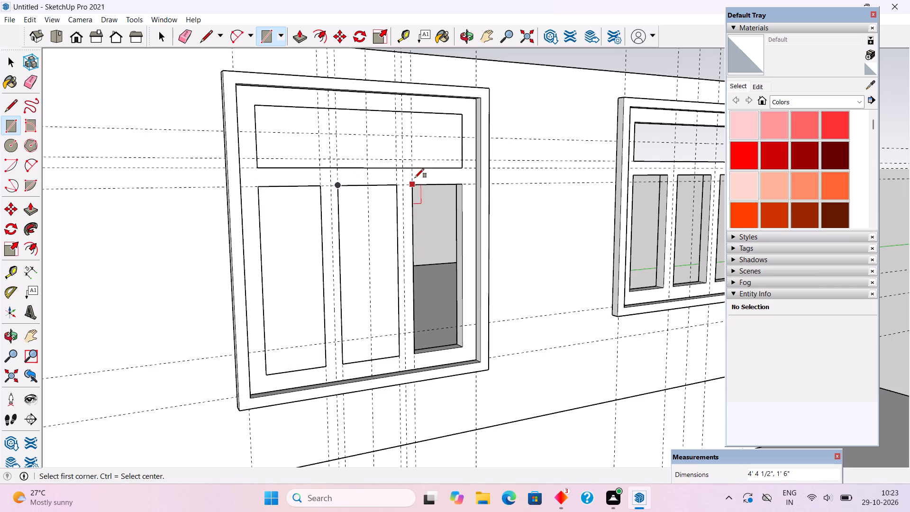
pyautogui.click(415, 183)
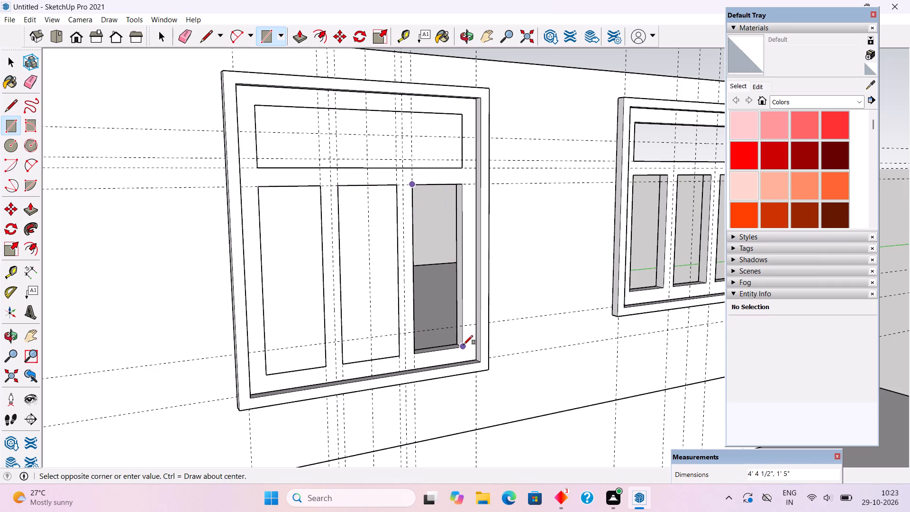
pyautogui.click(464, 345)
# Make each of the middle window's four pane faces, with its edges, a separate group.
pyautogui.press('space')
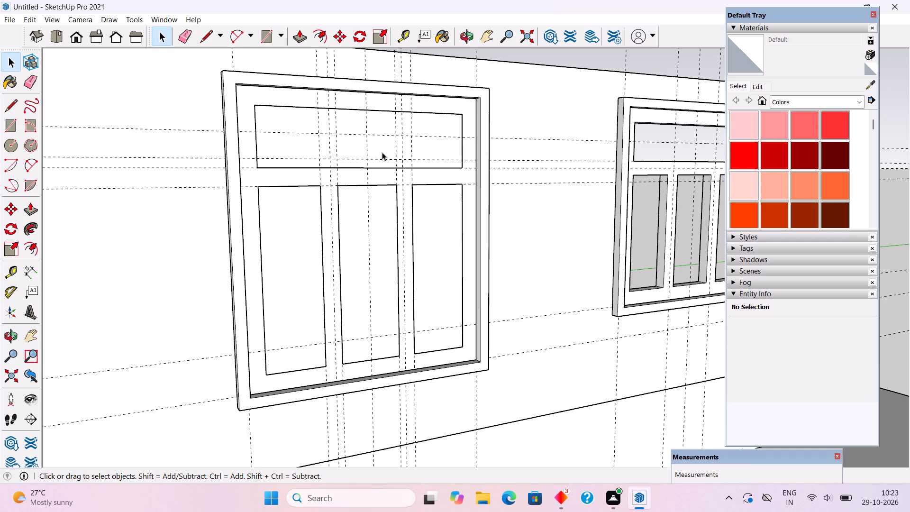
pyautogui.tripleClick(382, 152)
pyautogui.rightClick(382, 152)
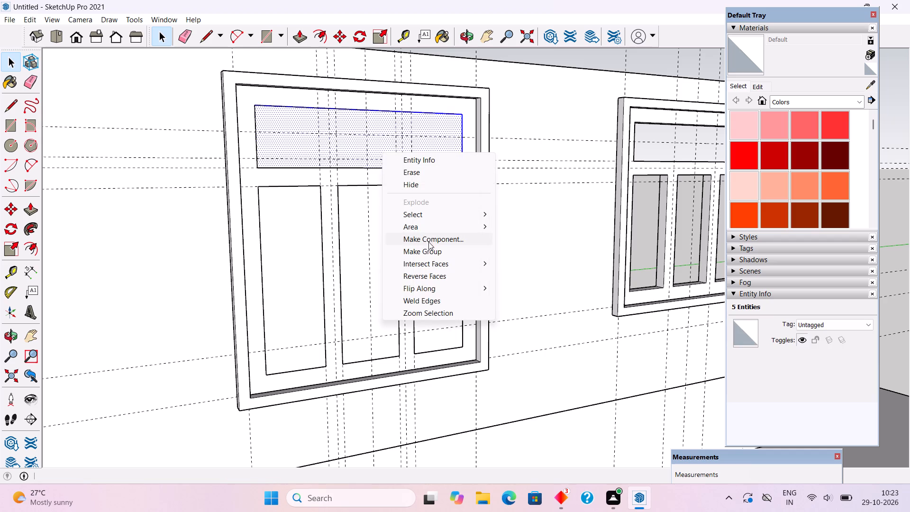
pyautogui.click(429, 249)
pyautogui.tripleClick(311, 254)
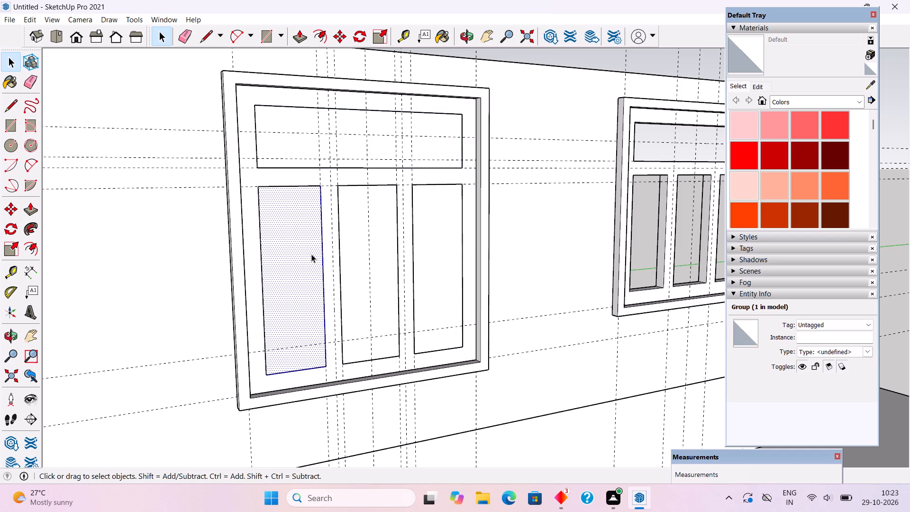
pyautogui.rightClick(311, 254)
pyautogui.click(361, 352)
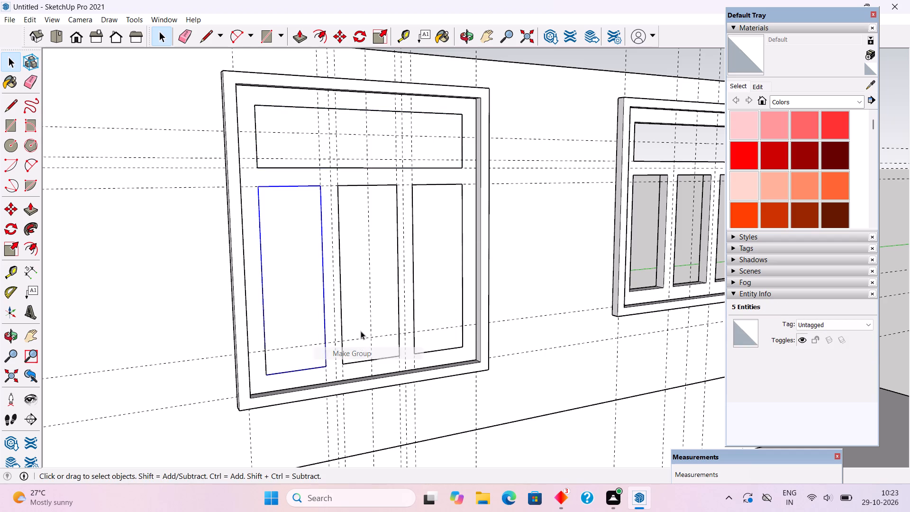
pyautogui.tripleClick(373, 225)
pyautogui.rightClick(373, 225)
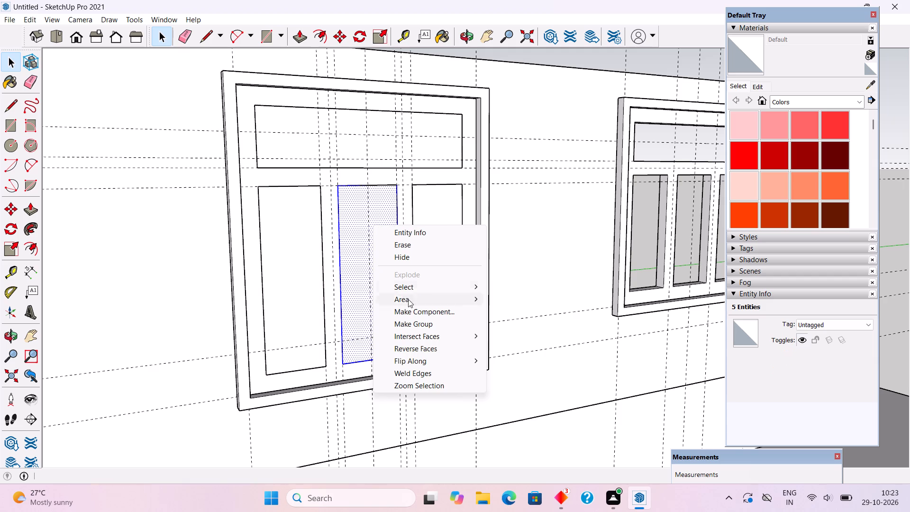
pyautogui.click(419, 324)
pyautogui.tripleClick(442, 292)
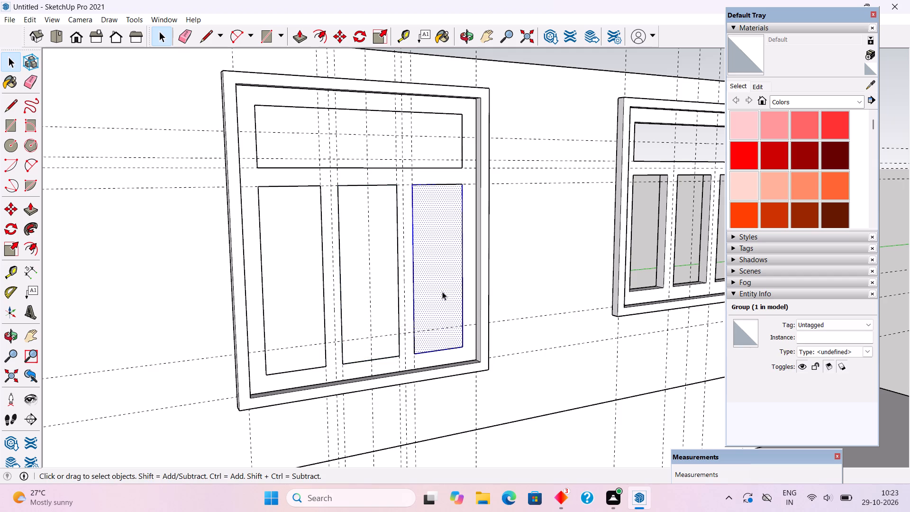
pyautogui.rightClick(442, 292)
pyautogui.click(479, 391)
# Draw a 1' 2" by 5' 2" rectangle filling the third window's opening above the crossbar.
pyautogui.scroll(-5, 349, 349)
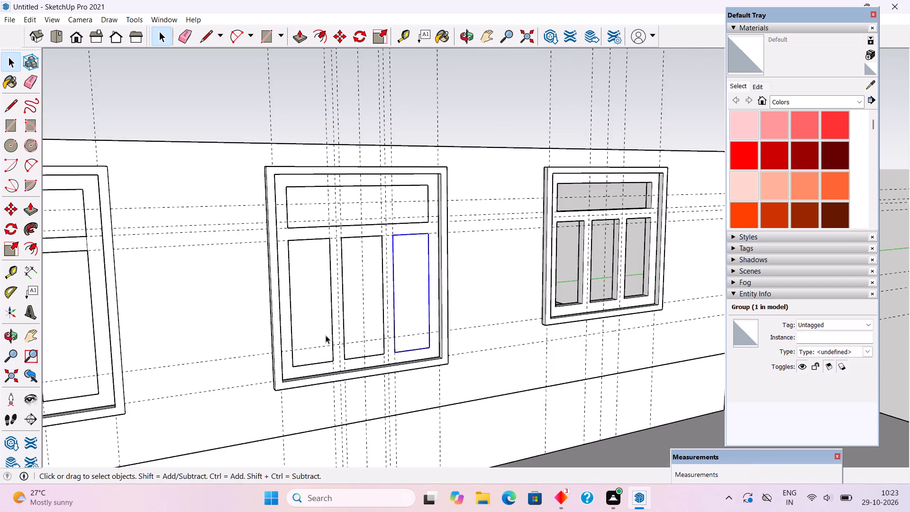
pyautogui.scroll(-2, 326, 335)
pyautogui.scroll(4, 625, 265)
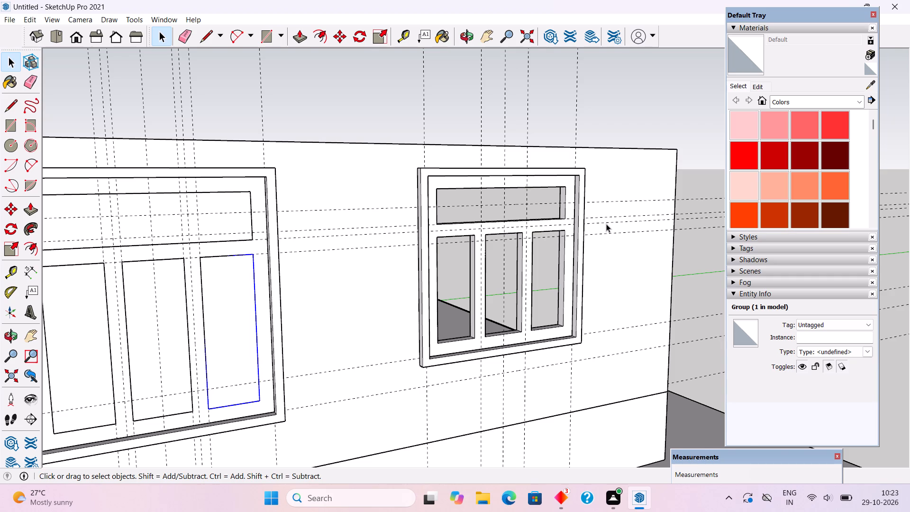
pyautogui.scroll(4, 606, 224)
pyautogui.press('r')
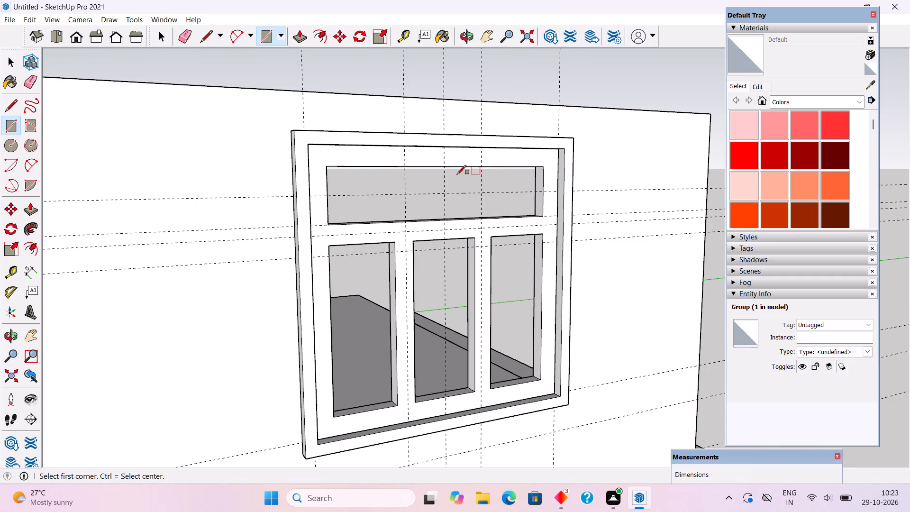
pyautogui.click(329, 166)
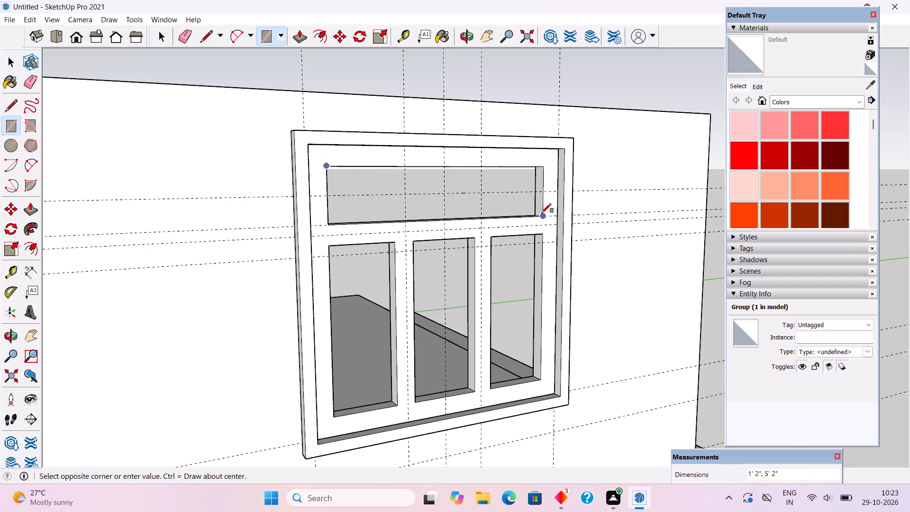
pyautogui.click(542, 213)
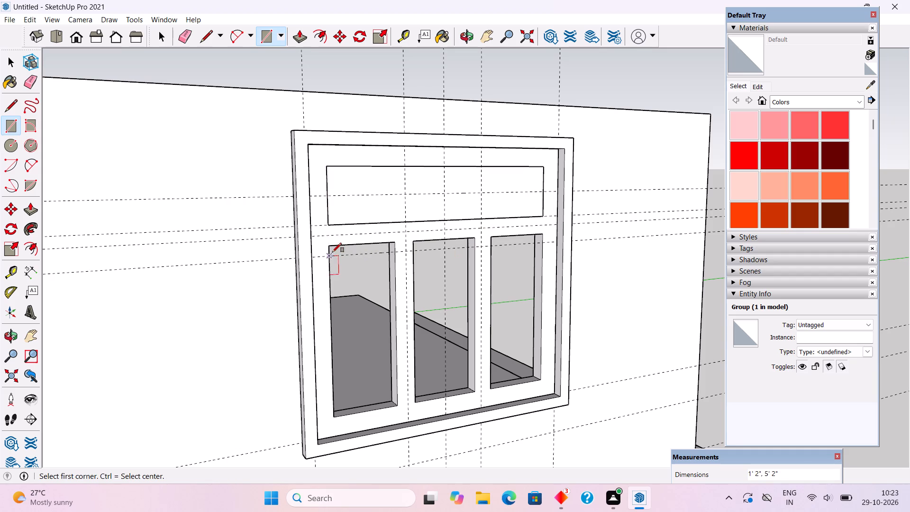
# Draw three 3' 7" high rectangles filling the third window's lower openings, 1' 5", 1' 6" and 1' 5" wide.
pyautogui.click(332, 250)
pyautogui.click(393, 408)
pyautogui.click(413, 241)
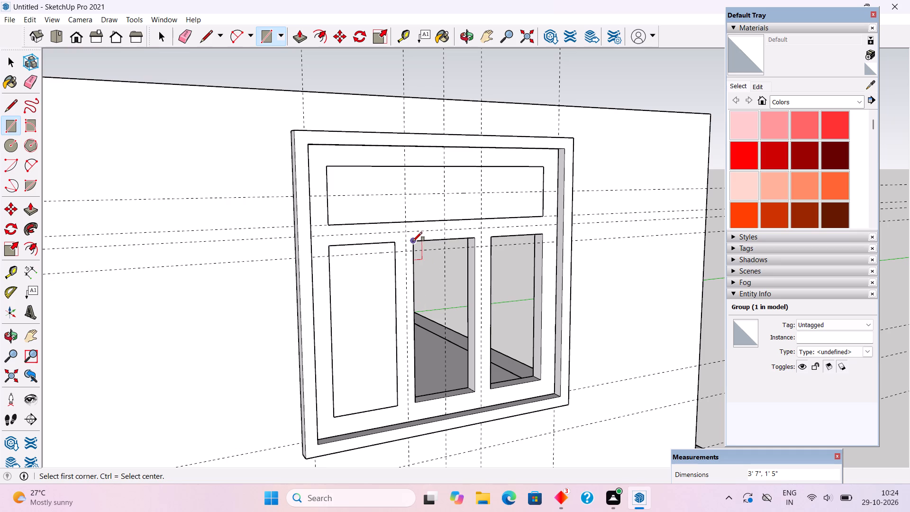
pyautogui.click(476, 391)
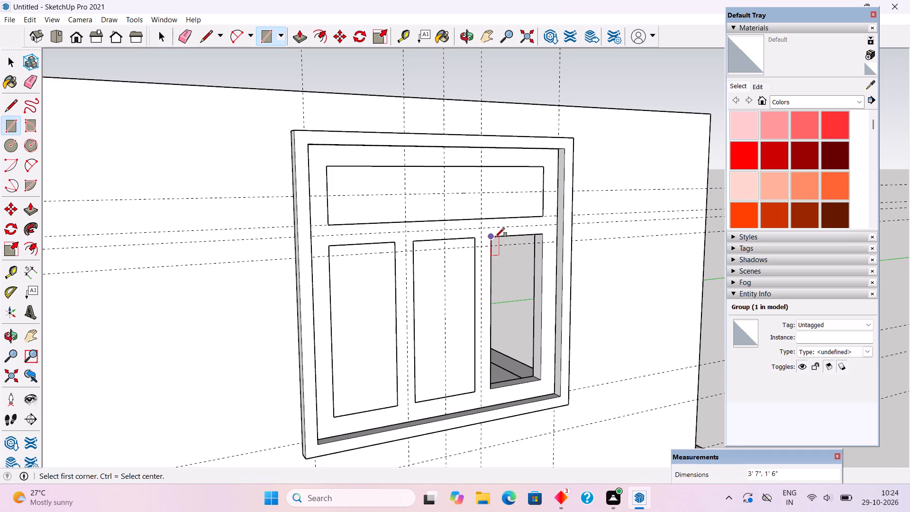
pyautogui.click(496, 236)
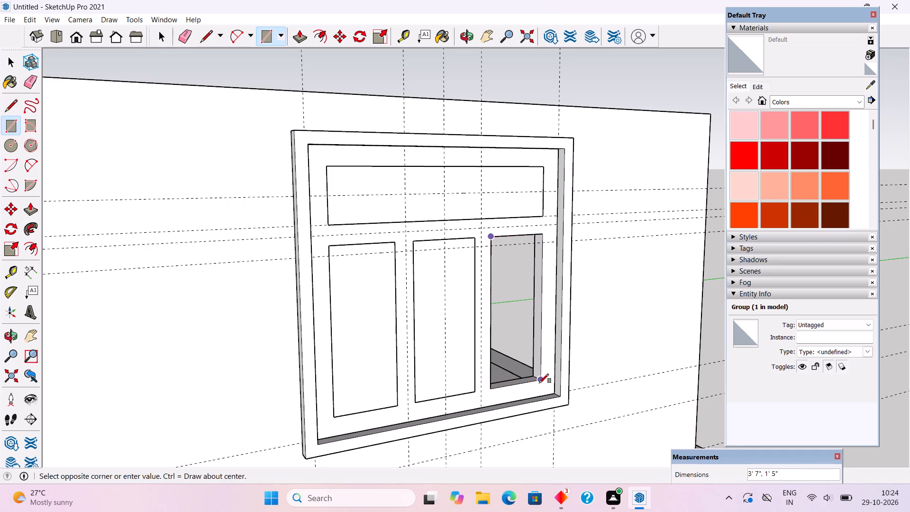
pyautogui.click(539, 383)
# Make each of the third window's four pane faces, with its edges, a separate group.
pyautogui.press('space')
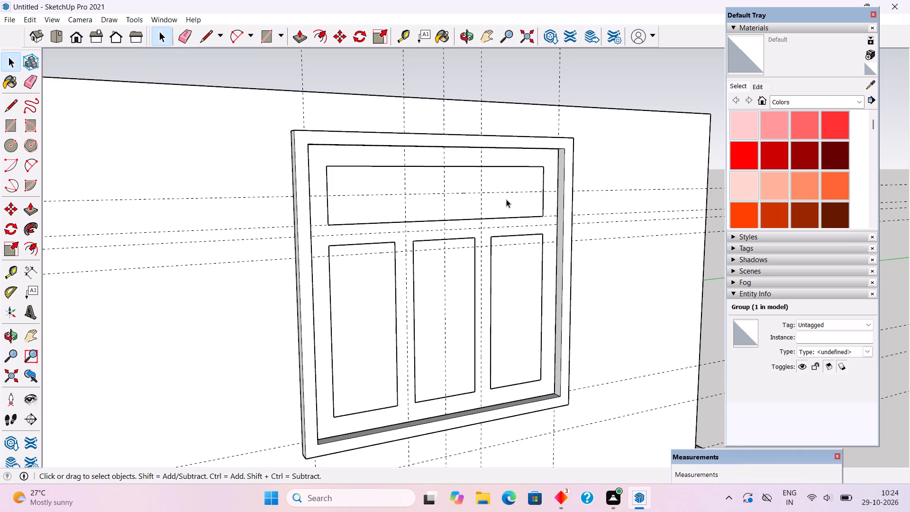
pyautogui.tripleClick(506, 199)
pyautogui.rightClick(506, 199)
pyautogui.click(538, 300)
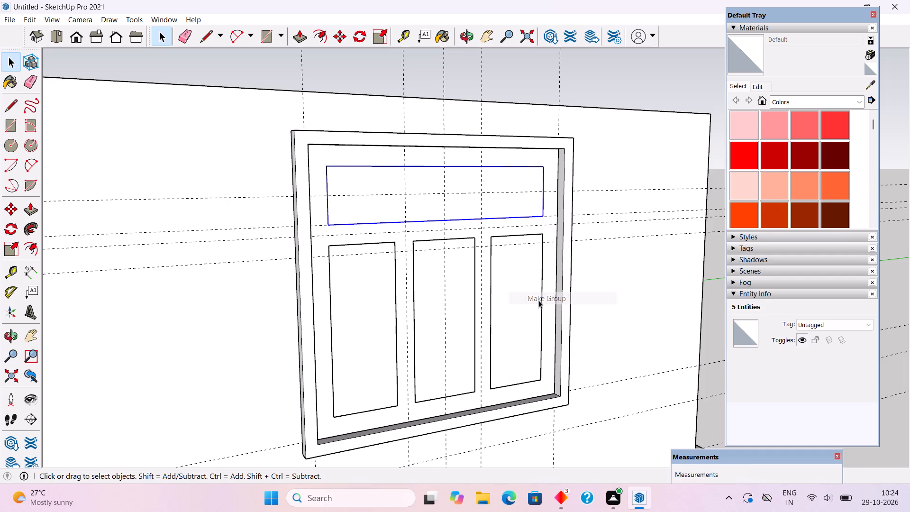
pyautogui.tripleClick(530, 307)
pyautogui.rightClick(530, 307)
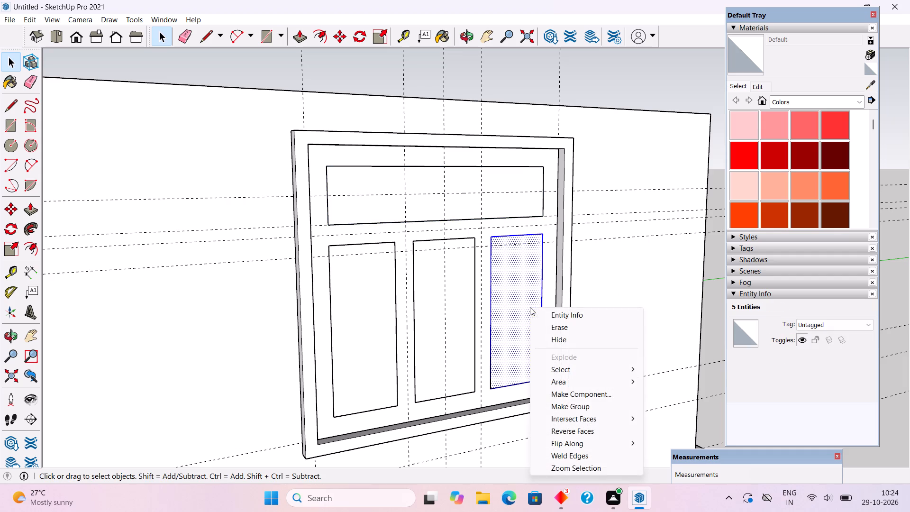
pyautogui.click(568, 410)
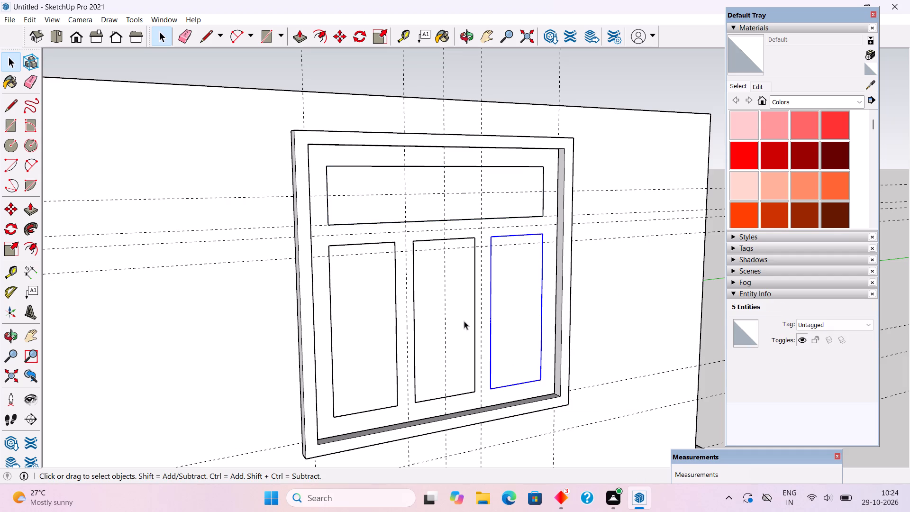
pyautogui.tripleClick(464, 320)
pyautogui.rightClick(464, 320)
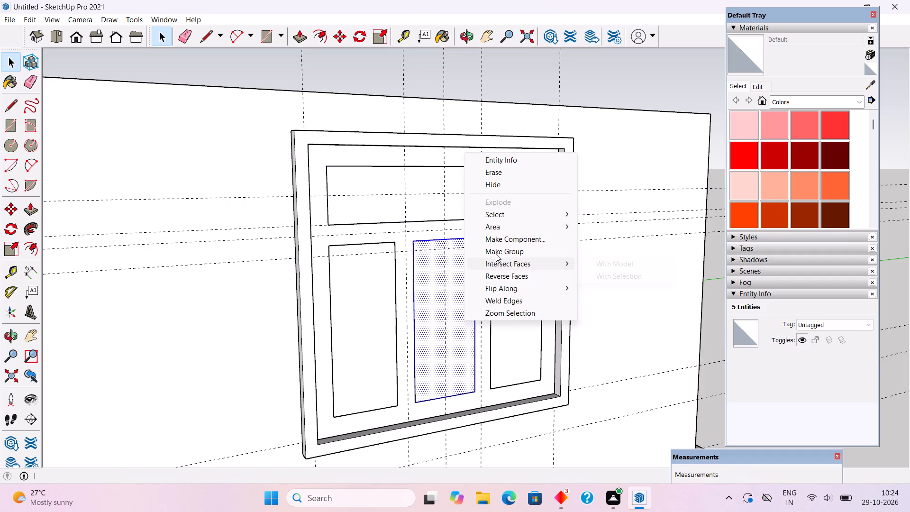
pyautogui.click(497, 251)
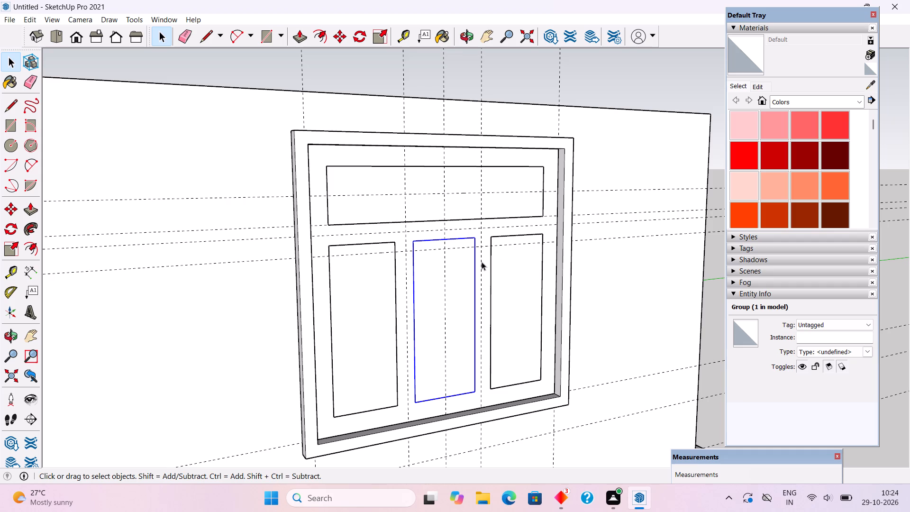
pyautogui.click(378, 318)
pyautogui.tripleClick(378, 318)
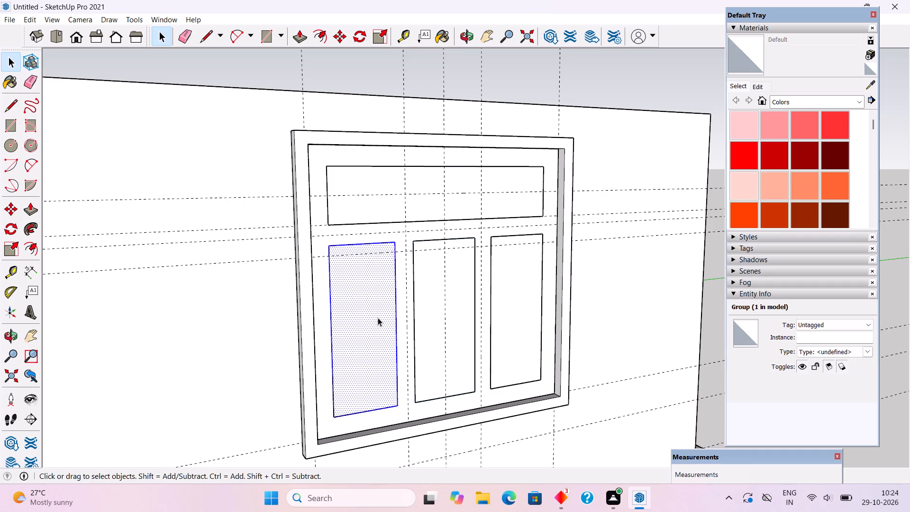
pyautogui.rightClick(378, 318)
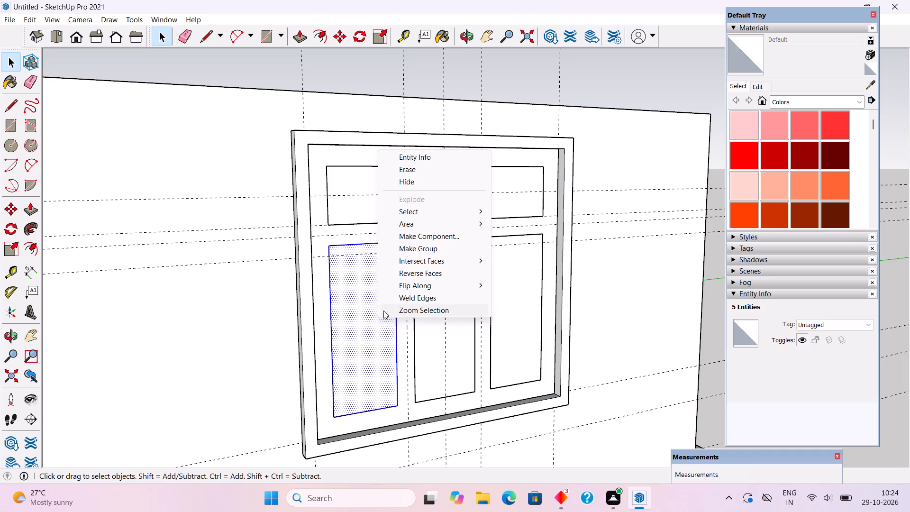
pyautogui.click(400, 252)
# Examine the window wall and the adjoining side wall of the building from several angles and distances.
pyautogui.scroll(-9, 402, 256)
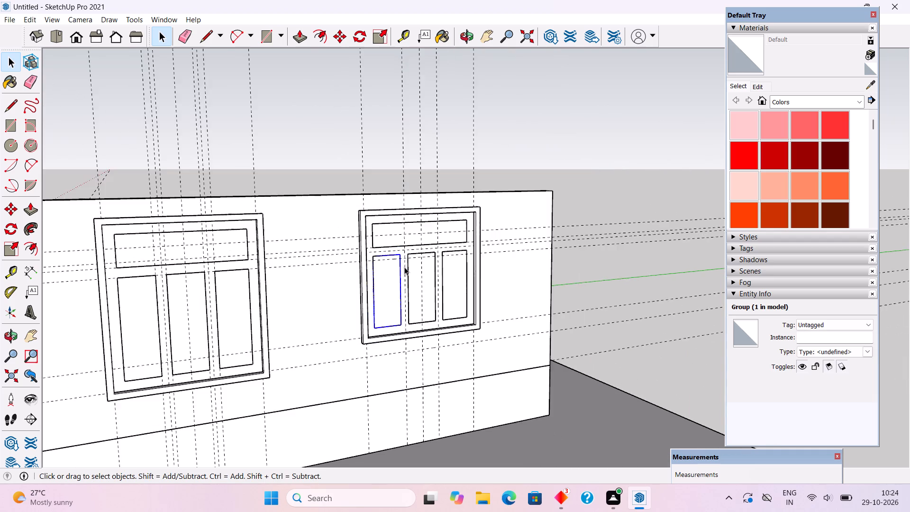
pyautogui.scroll(-3, 404, 267)
pyautogui.click(340, 193)
pyautogui.scroll(-9, 413, 282)
pyautogui.moveTo(368, 361); pyautogui.dragTo(453, 382, button='middle')
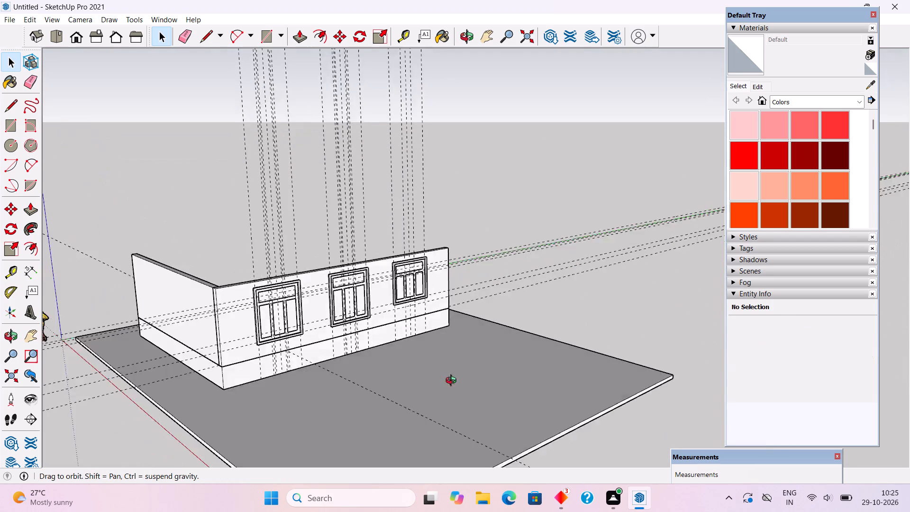
pyautogui.moveTo(453, 382); pyautogui.dragTo(547, 316, button='middle')
pyautogui.scroll(1, 547, 312)
pyautogui.scroll(3, 462, 302)
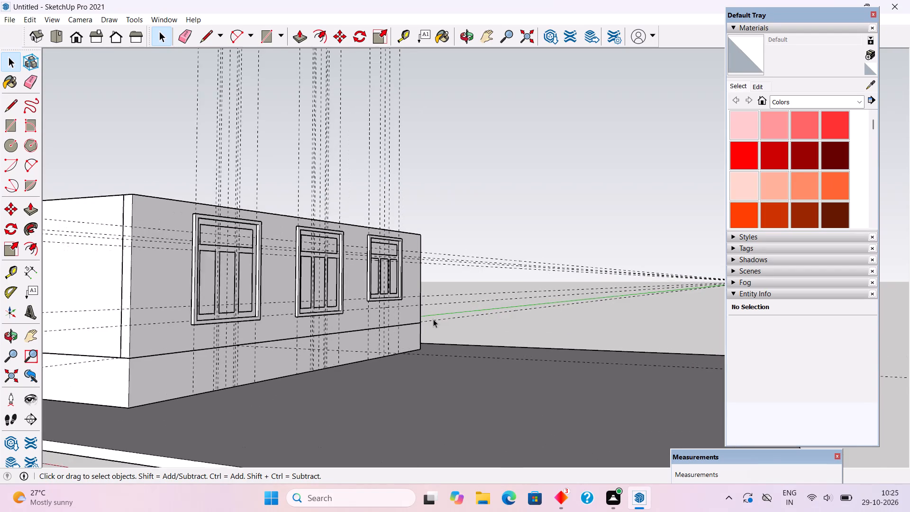
pyautogui.scroll(1, 433, 319)
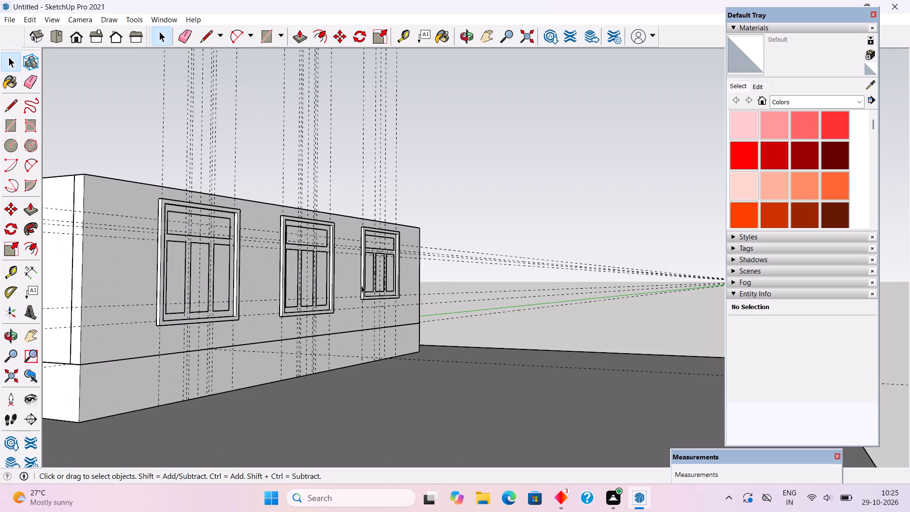
pyautogui.scroll(-3, 325, 275)
pyautogui.scroll(-1, 164, 232)
pyautogui.moveTo(129, 311); pyautogui.dragTo(127, 337, button='middle')
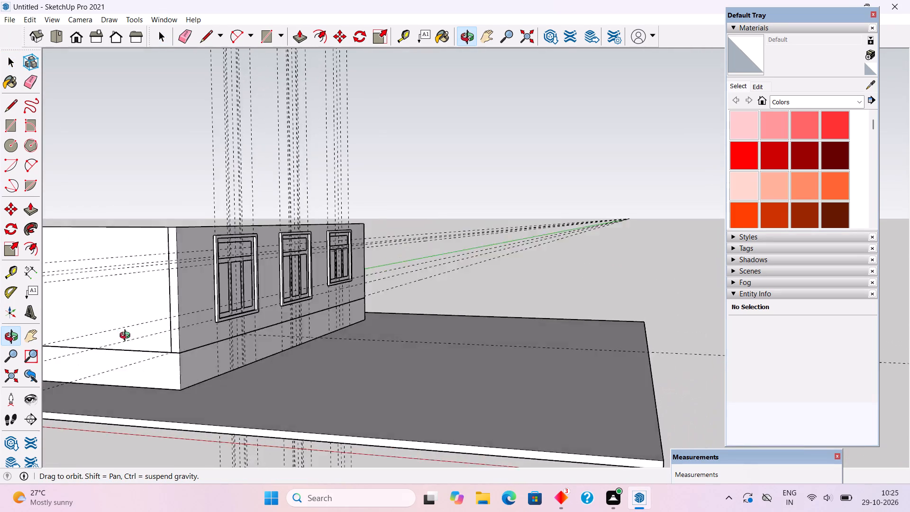
pyautogui.moveTo(127, 337); pyautogui.dragTo(372, 351, button='middle')
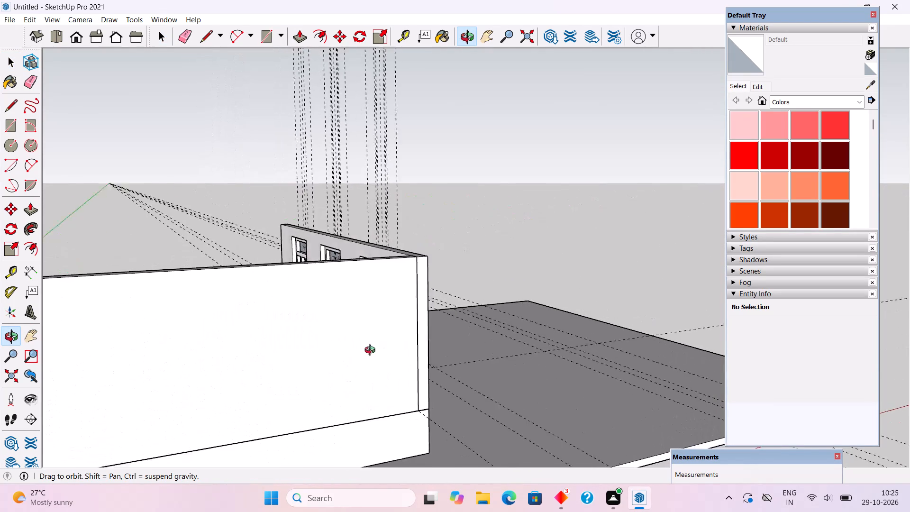
pyautogui.moveTo(372, 351); pyautogui.dragTo(149, 335, button='middle')
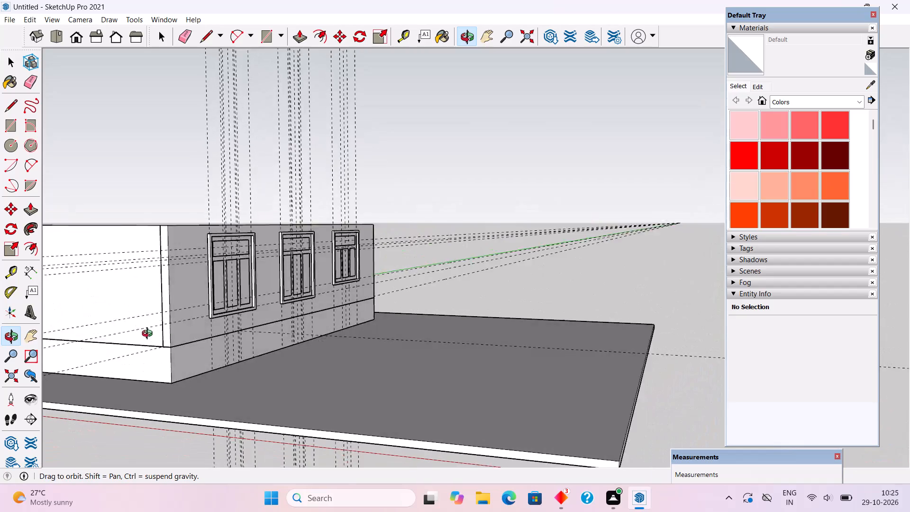
pyautogui.moveTo(149, 335); pyautogui.dragTo(109, 323, button='middle')
pyautogui.scroll(-7, 144, 311)
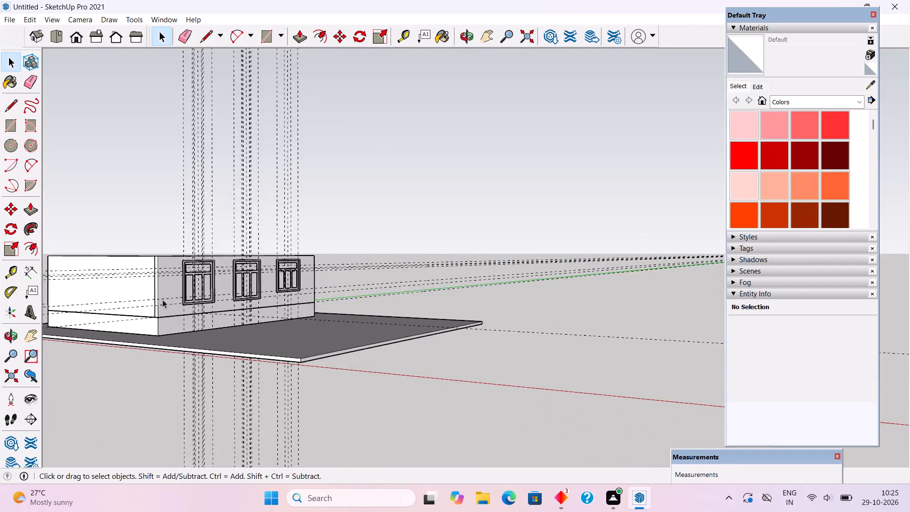
# Examine the blank side wall and the corner where it meets the window wall from several angles and distances.
pyautogui.scroll(-6, 163, 300)
pyautogui.scroll(13, 66, 293)
pyautogui.moveTo(108, 311); pyautogui.dragTo(324, 321, button='middle')
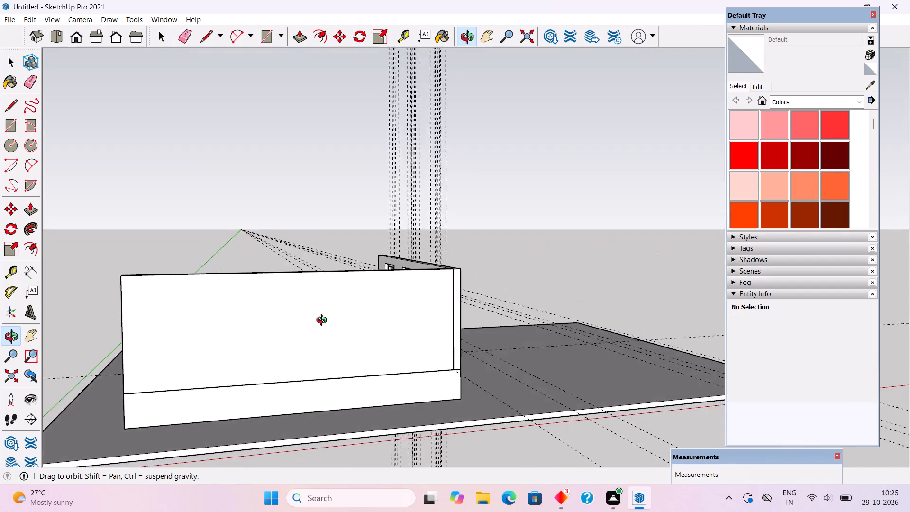
pyautogui.moveTo(324, 321); pyautogui.dragTo(281, 294, button='middle')
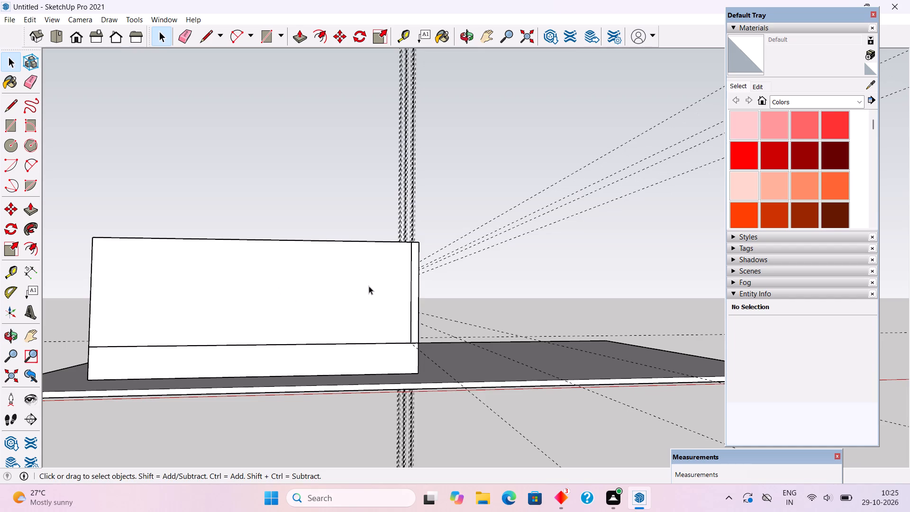
pyautogui.moveTo(409, 310); pyautogui.dragTo(255, 302, button='middle')
pyautogui.moveTo(424, 311); pyautogui.dragTo(376, 312, button='middle')
pyautogui.scroll(2, 303, 256)
pyautogui.scroll(12, 339, 274)
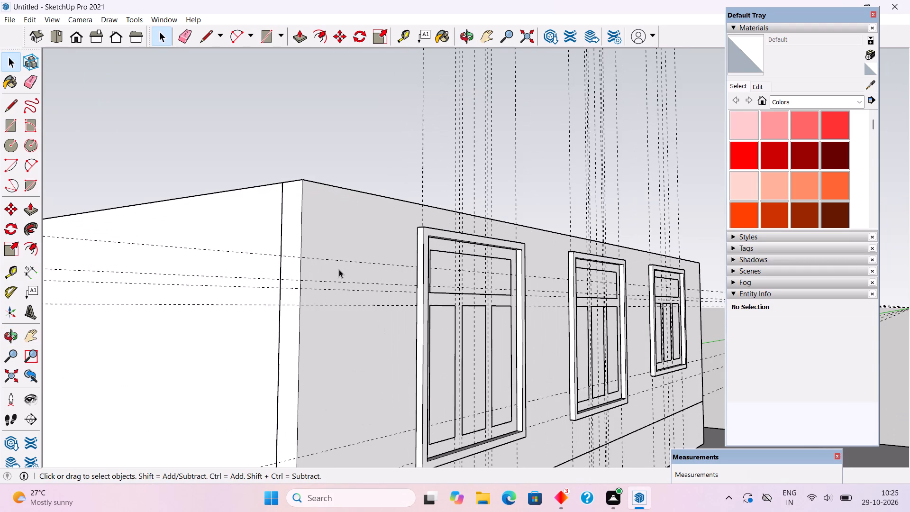
pyautogui.scroll(2, 339, 269)
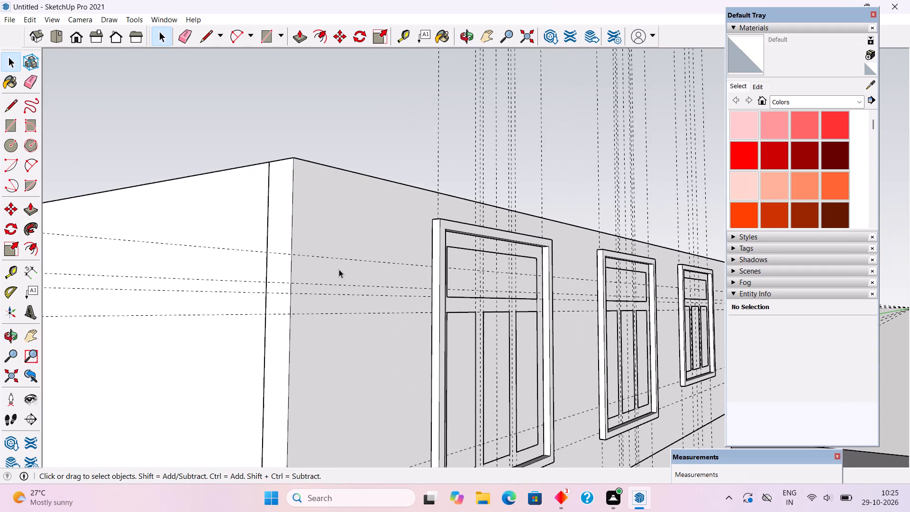
# Place a horizontal guide across the blank side wall, 8' above the wall's bottom edge.
pyautogui.moveTo(335, 295); pyautogui.dragTo(396, 297, button='middle')
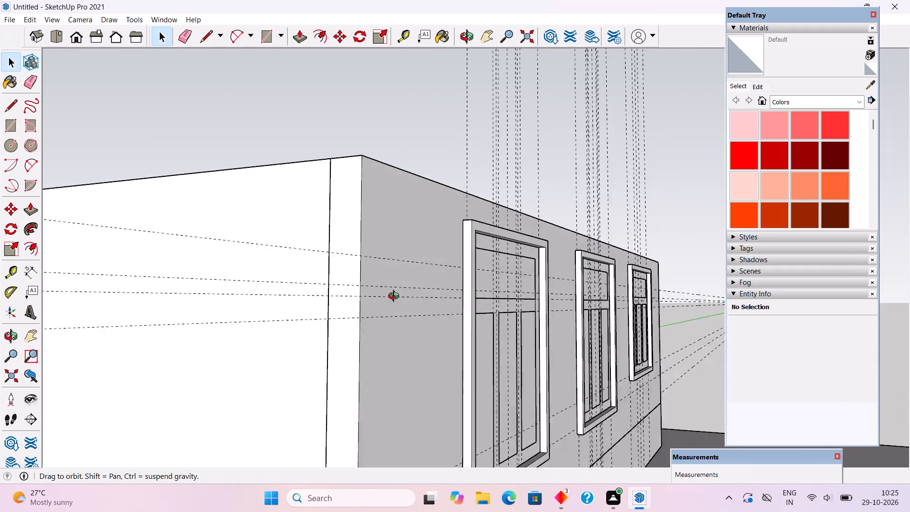
pyautogui.moveTo(396, 297); pyautogui.dragTo(502, 290, button='middle')
pyautogui.scroll(-12, 502, 290)
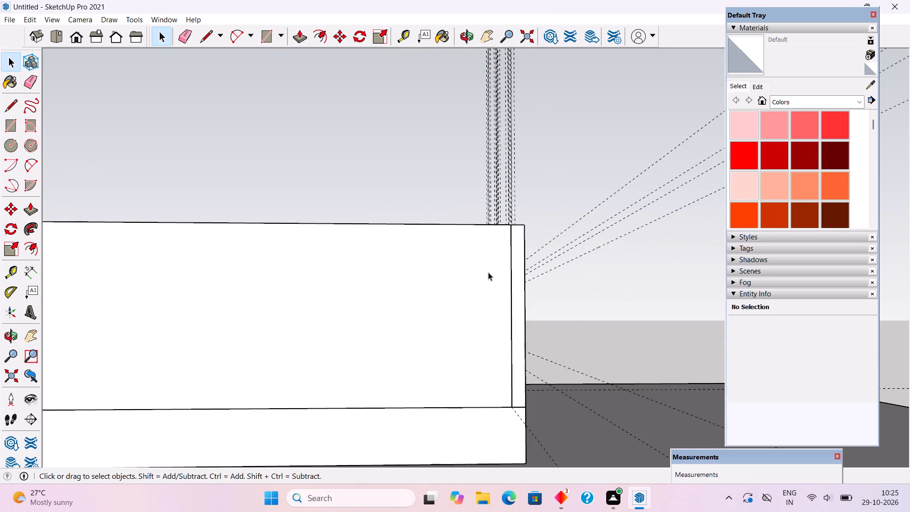
pyautogui.press('t')
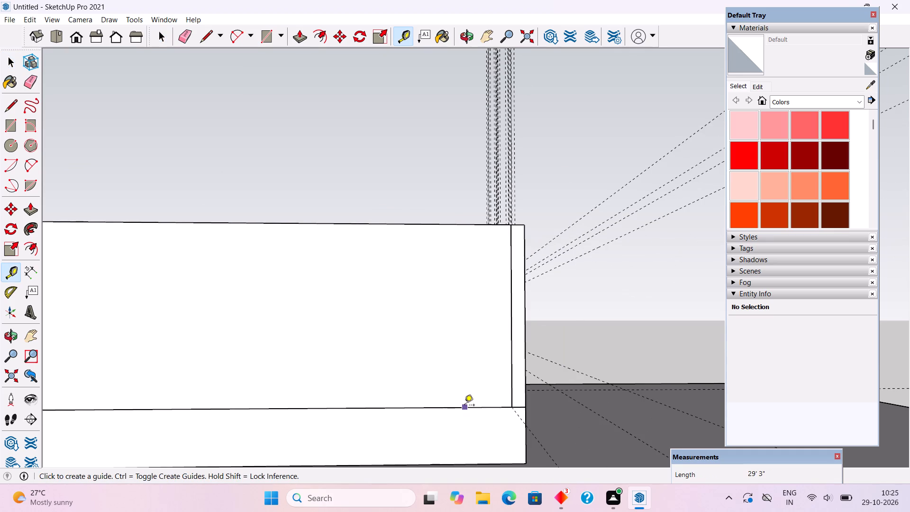
pyautogui.click(464, 406)
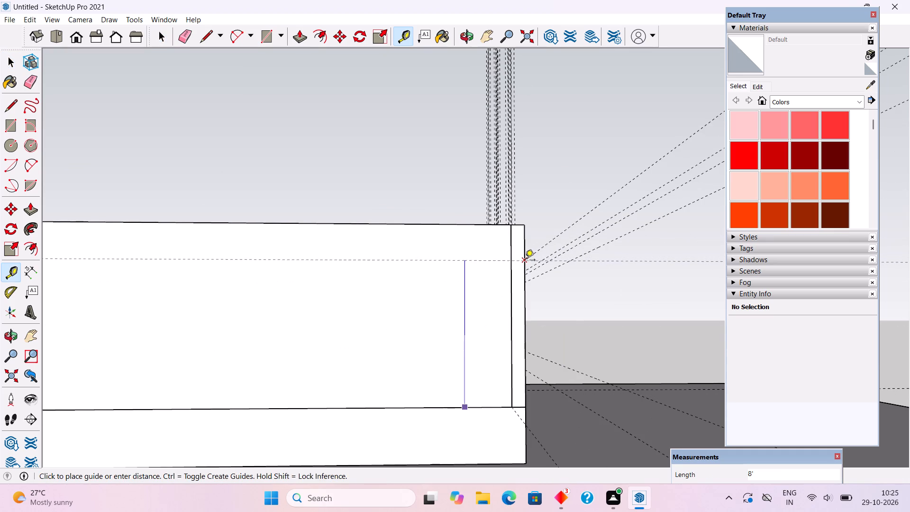
pyautogui.scroll(9, 525, 260)
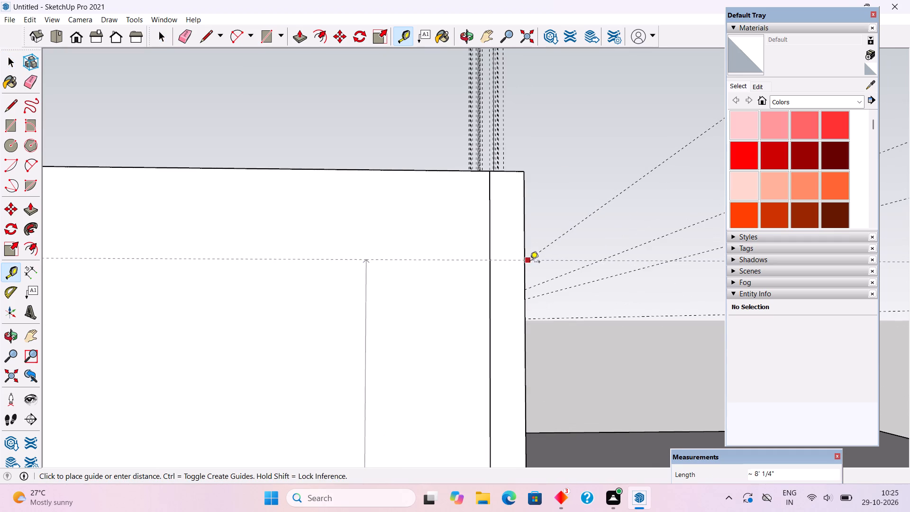
pyautogui.click(526, 261)
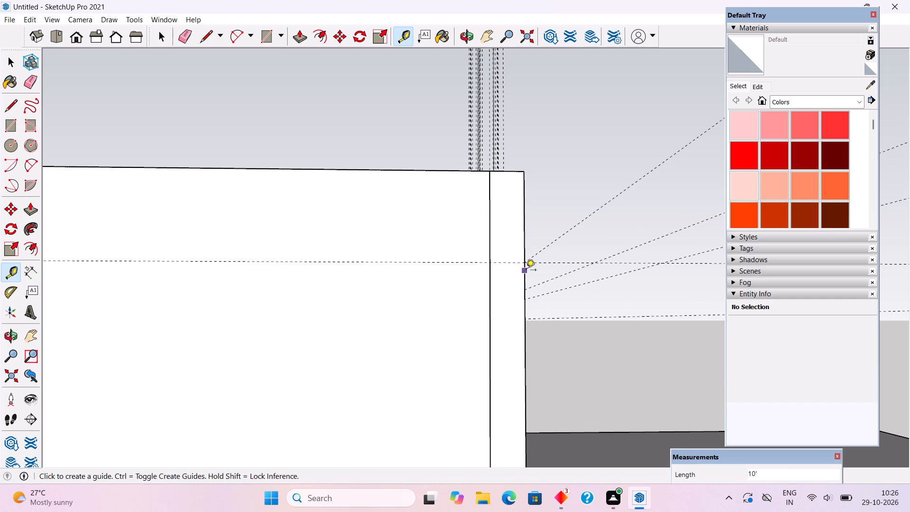
pyautogui.press('space')
# Place three vertical guides on the side wall, at successive offsets of 5', 7' and 6' from its edge beside the window wall.
pyautogui.scroll(-6, 535, 214)
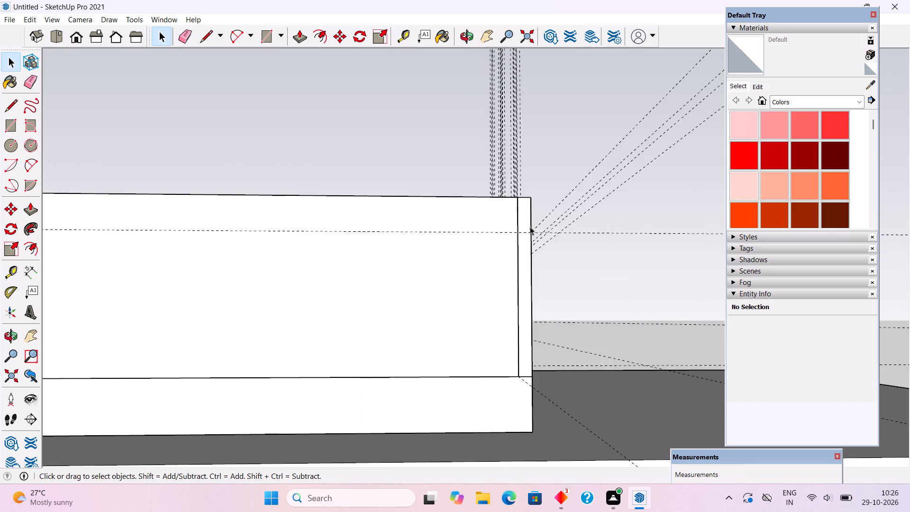
pyautogui.scroll(-5, 506, 245)
pyautogui.moveTo(487, 267); pyautogui.dragTo(819, 329, button='middle')
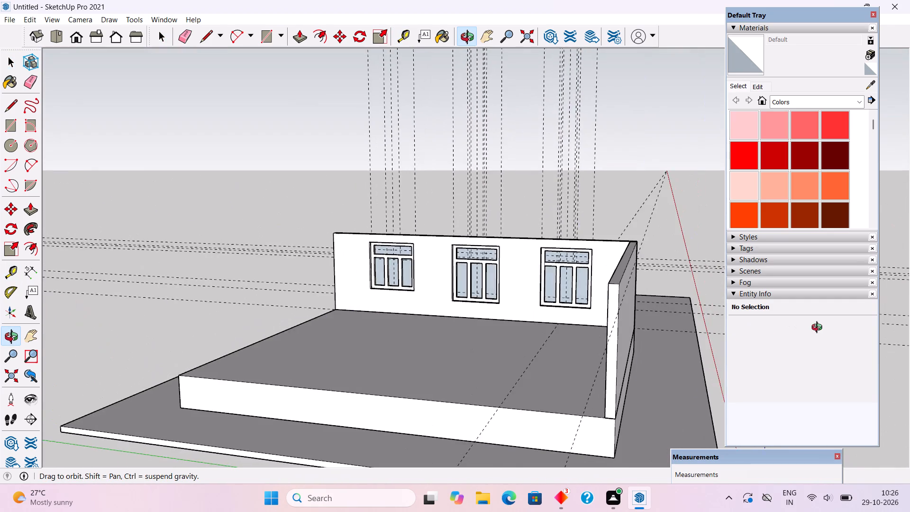
pyautogui.moveTo(819, 329); pyautogui.dragTo(312, 309, button='middle')
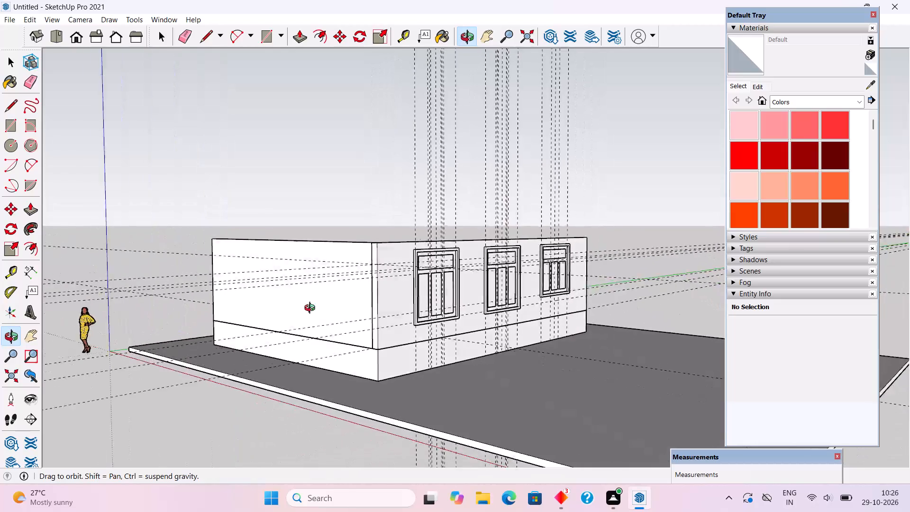
pyautogui.moveTo(312, 309); pyautogui.dragTo(528, 285, button='middle')
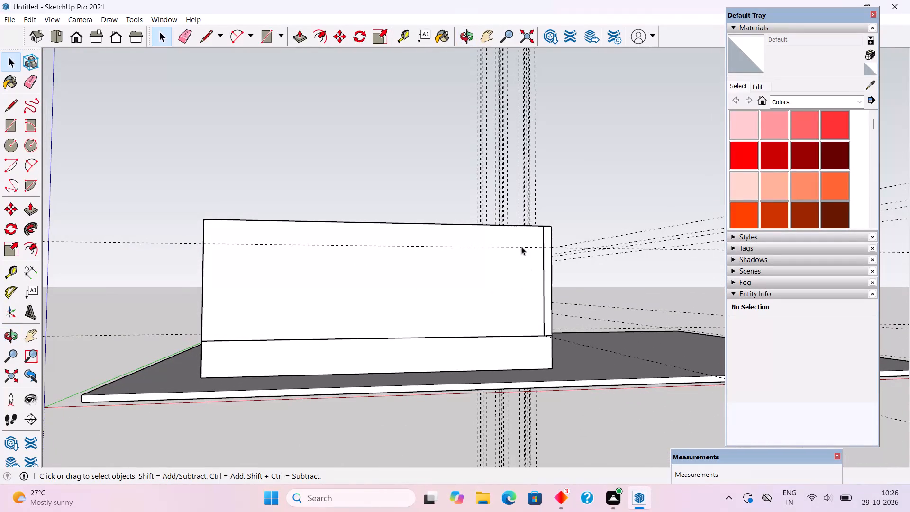
pyautogui.scroll(2, 119, 244)
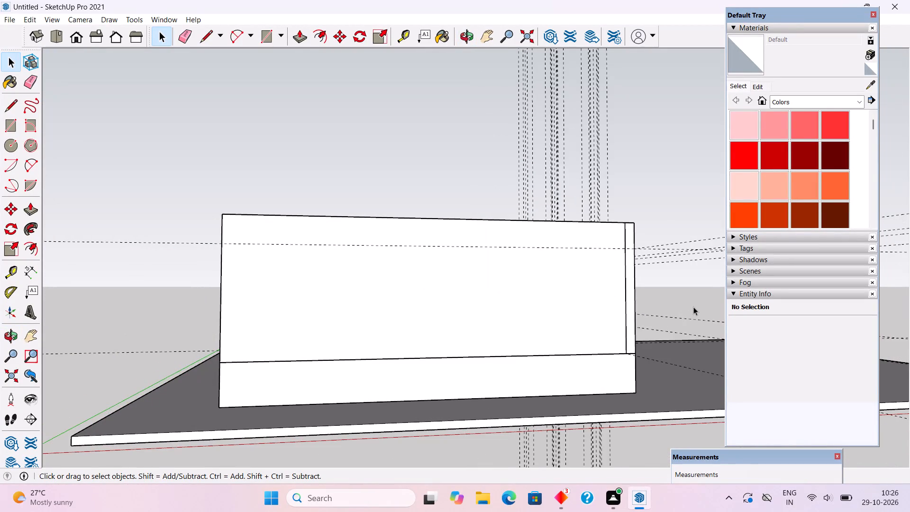
pyautogui.scroll(2, 693, 307)
pyautogui.scroll(-1, 693, 307)
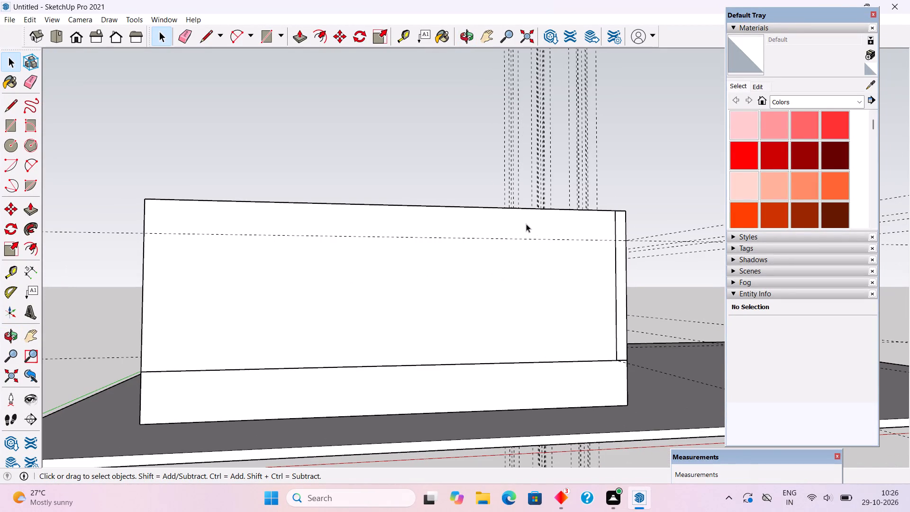
pyautogui.scroll(1, 206, 334)
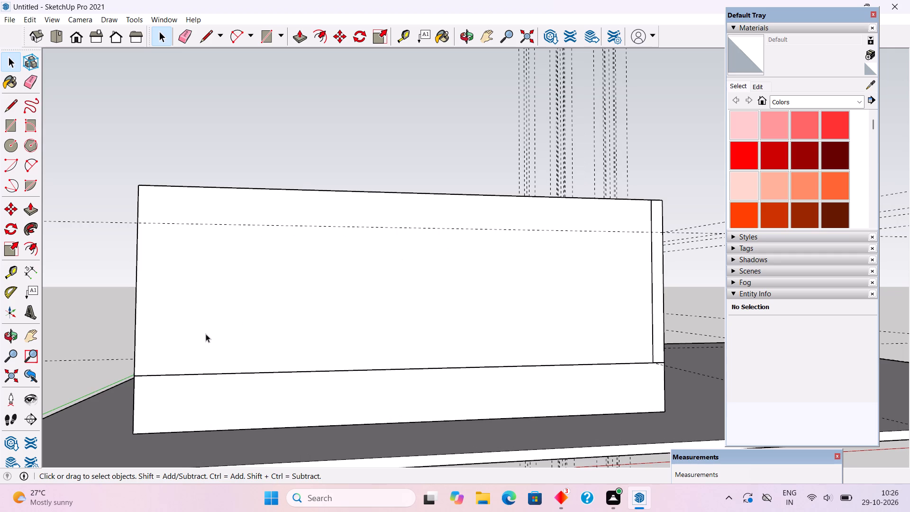
pyautogui.press('t')
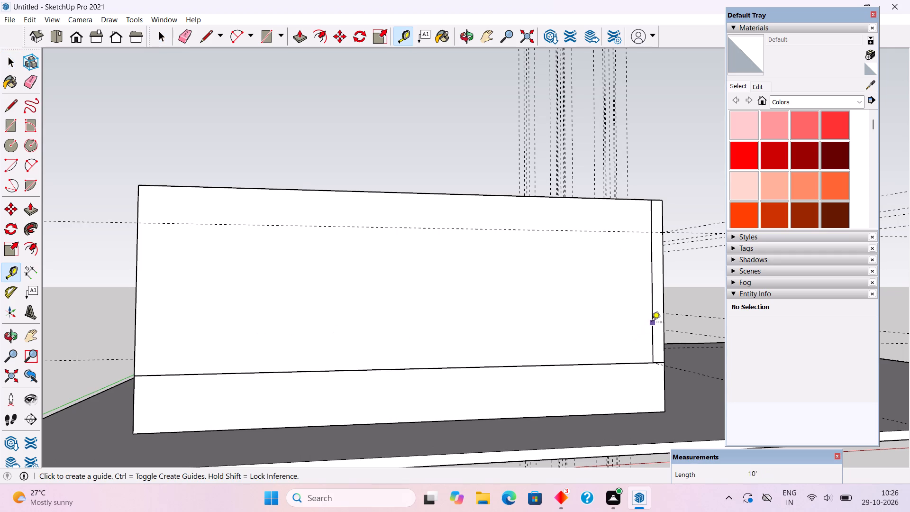
pyautogui.click(652, 323)
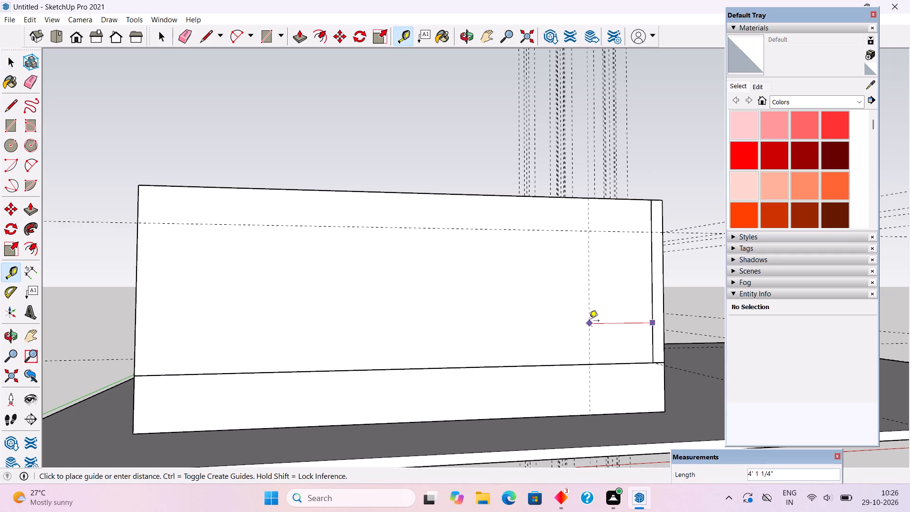
pyautogui.write("5'")
pyautogui.press('Return')
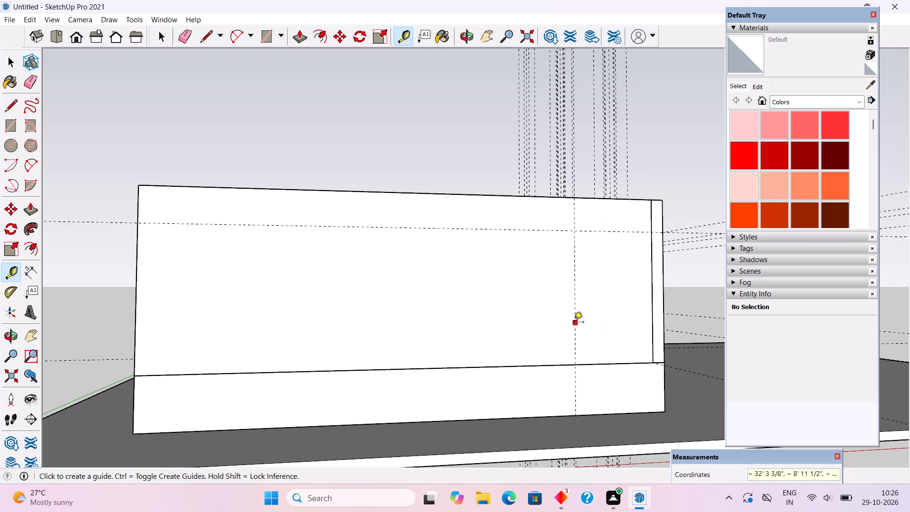
pyautogui.click(574, 323)
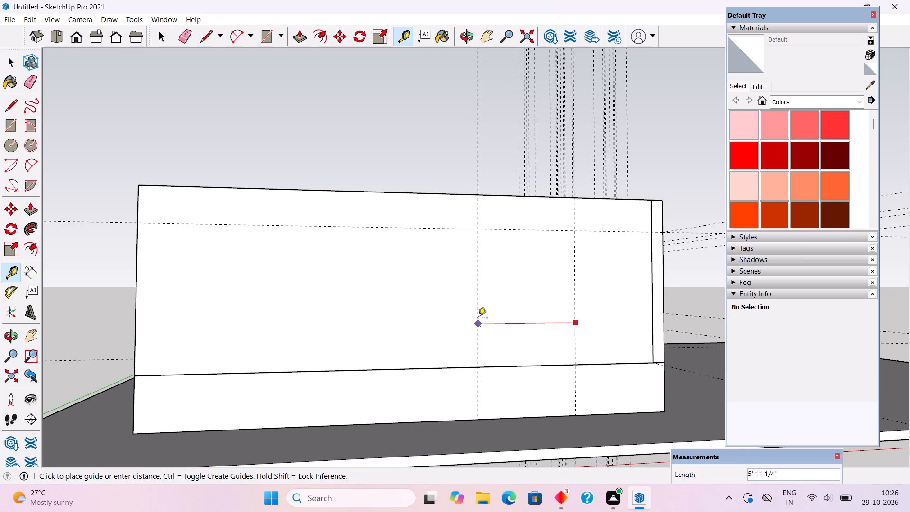
pyautogui.write("7'")
pyautogui.press('Return')
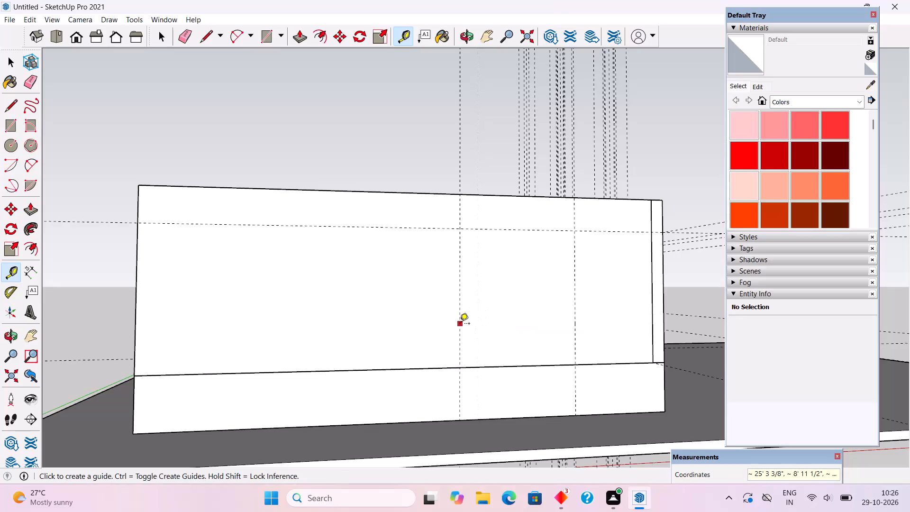
pyautogui.click(460, 324)
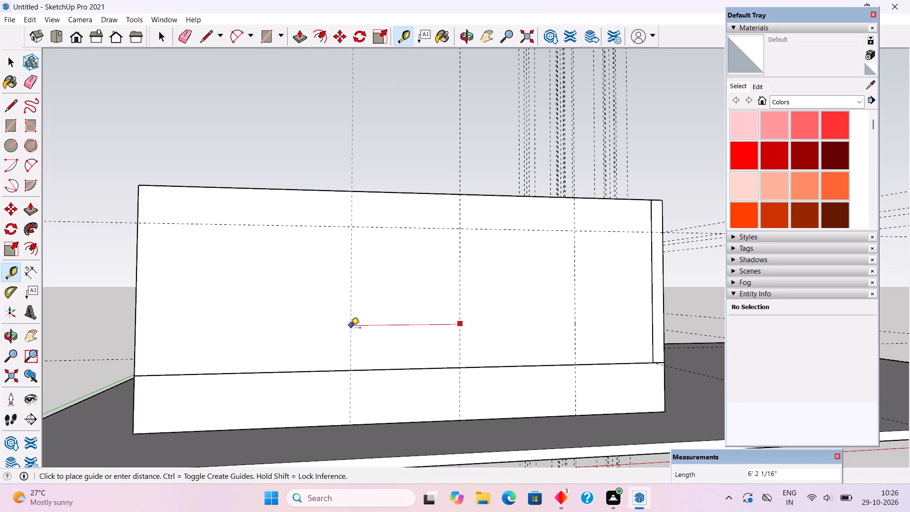
pyautogui.write("6'")
pyautogui.press('Return')
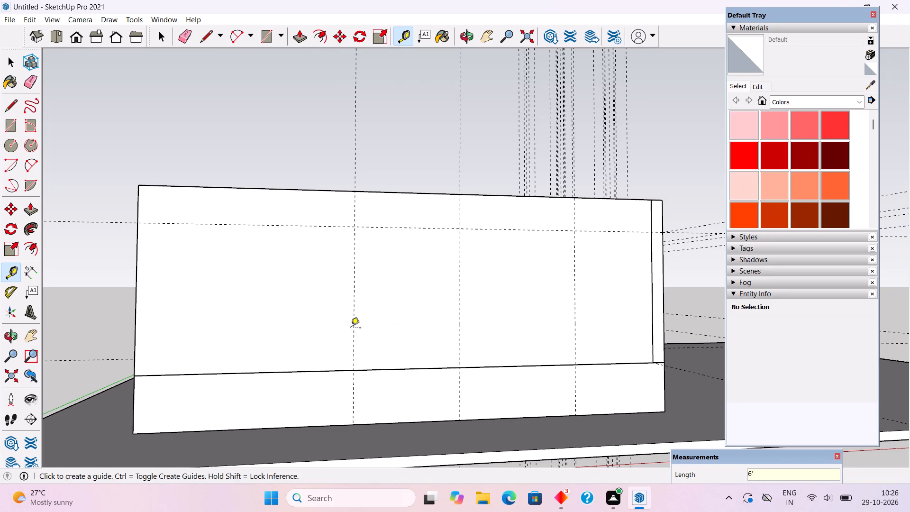
pyautogui.press('space')
# Open the side wall group for editing and place a horizontal guide 4" above the 8' guide.
pyautogui.moveTo(373, 287); pyautogui.dragTo(338, 303, button='middle')
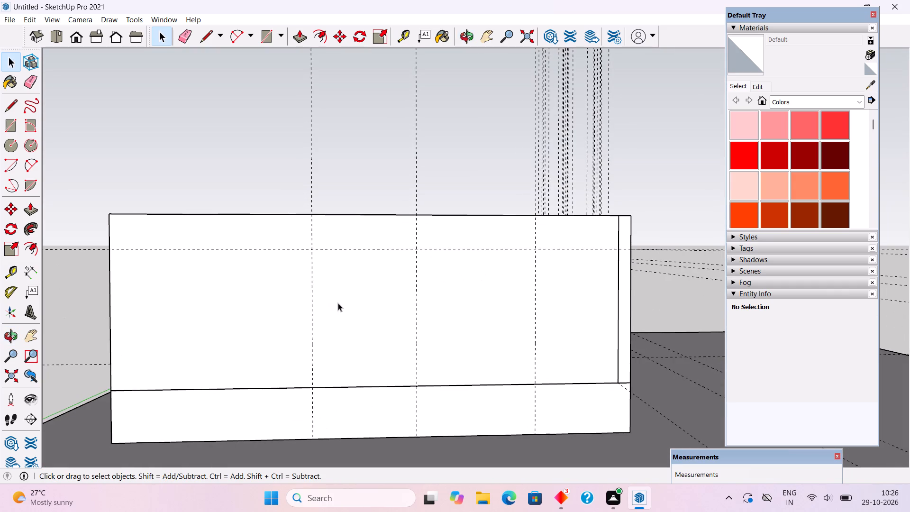
pyautogui.scroll(1, 398, 332)
pyautogui.tripleClick(398, 332)
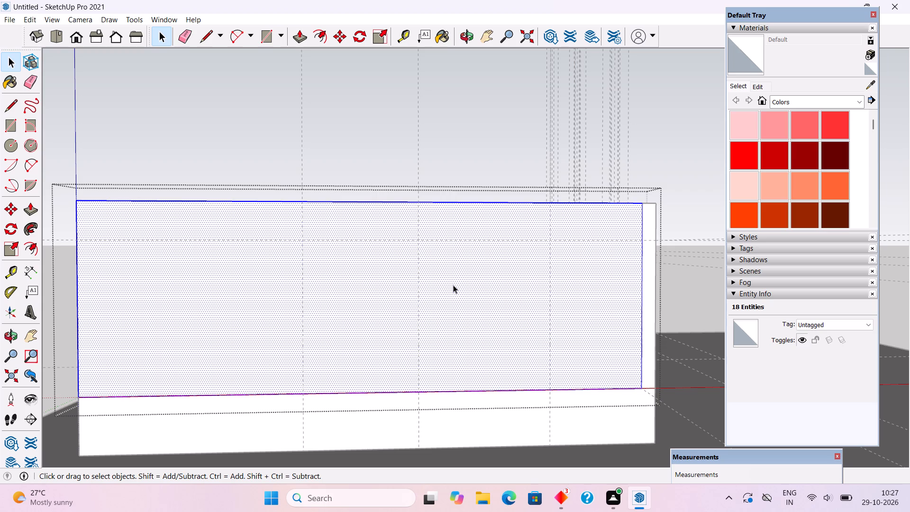
pyautogui.moveTo(468, 331); pyautogui.dragTo(477, 352, button='middle')
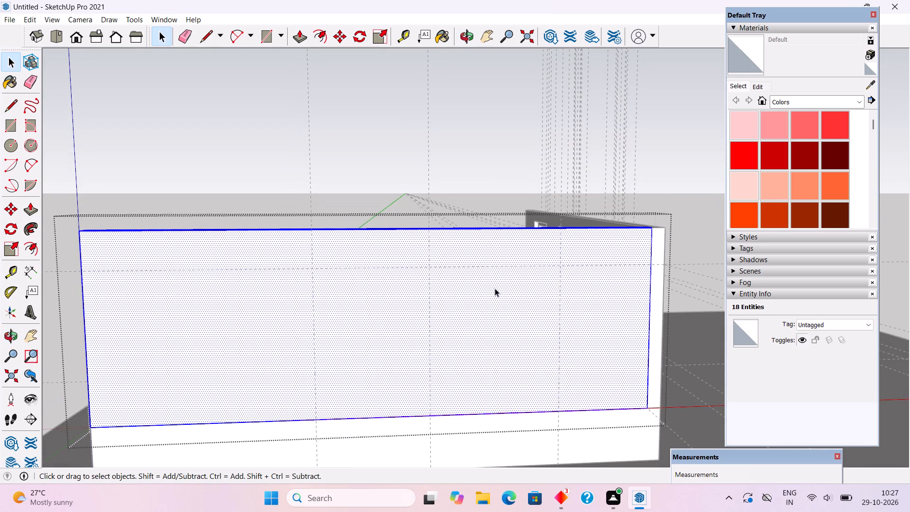
pyautogui.press('t')
pyautogui.click(502, 267)
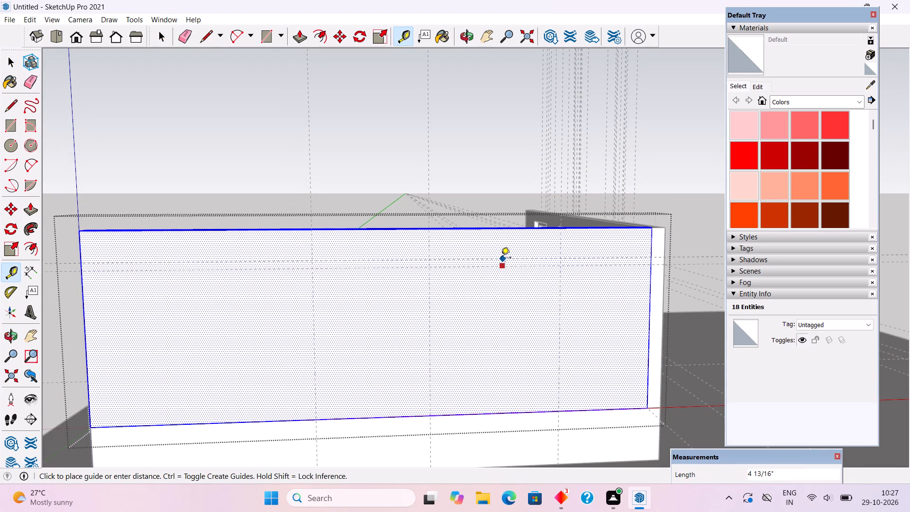
pyautogui.press('4')
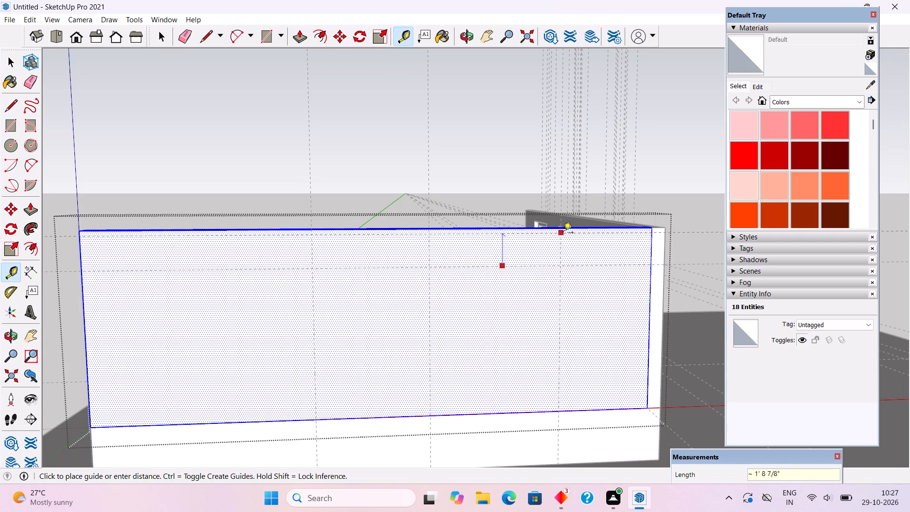
pyautogui.write('4"')
pyautogui.press('Return')
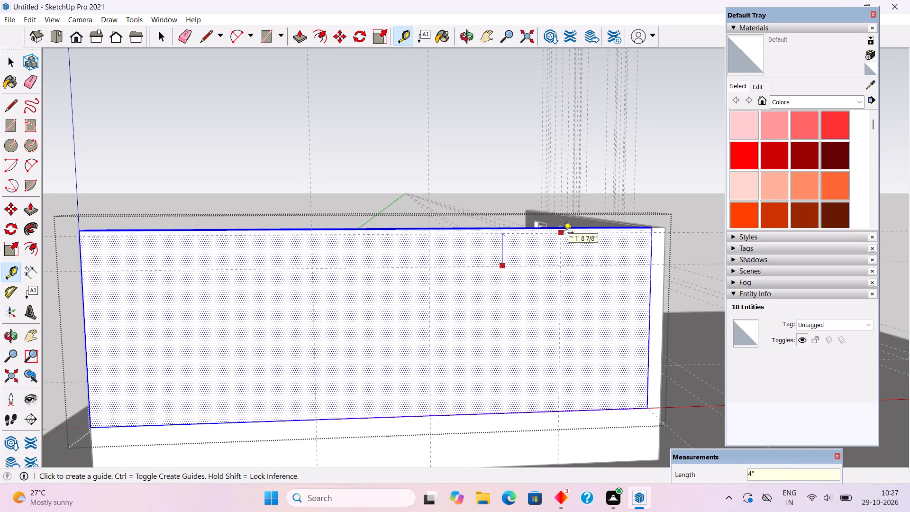
pyautogui.press('space')
# Draw an 8' 4" high by 7' wide rectangle on the side wall between the first two vertical guides, down to its bottom edge.
pyautogui.press('r')
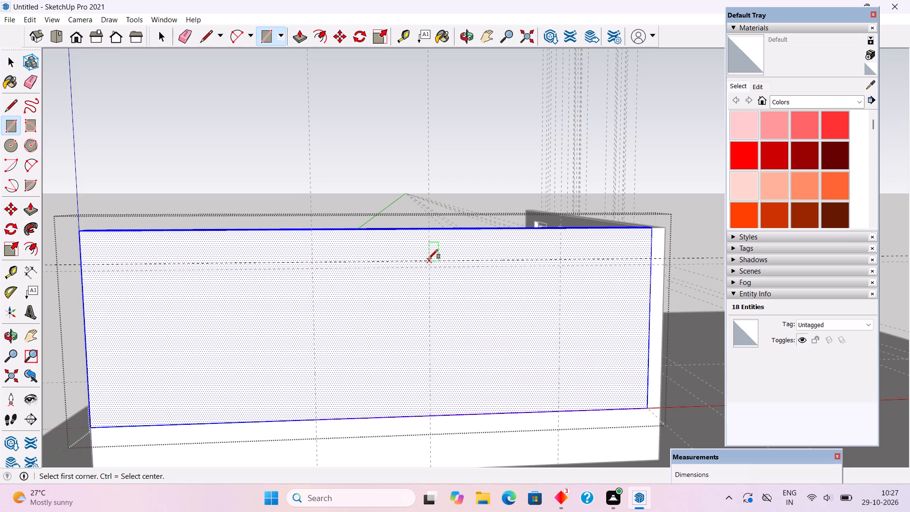
pyautogui.click(428, 259)
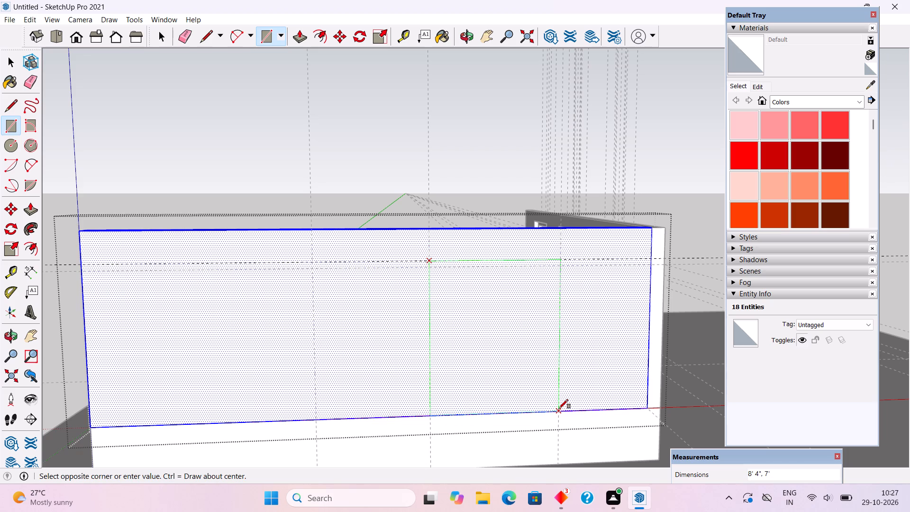
pyautogui.click(559, 409)
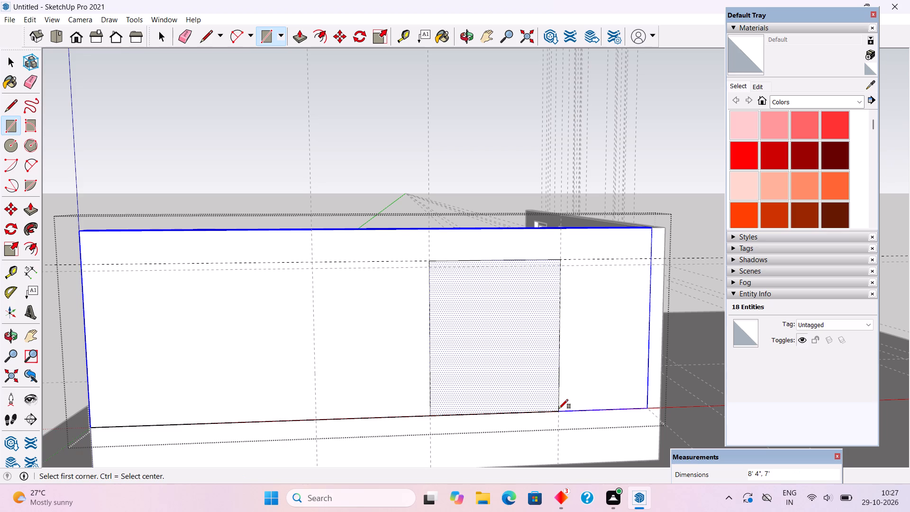
pyautogui.press('space')
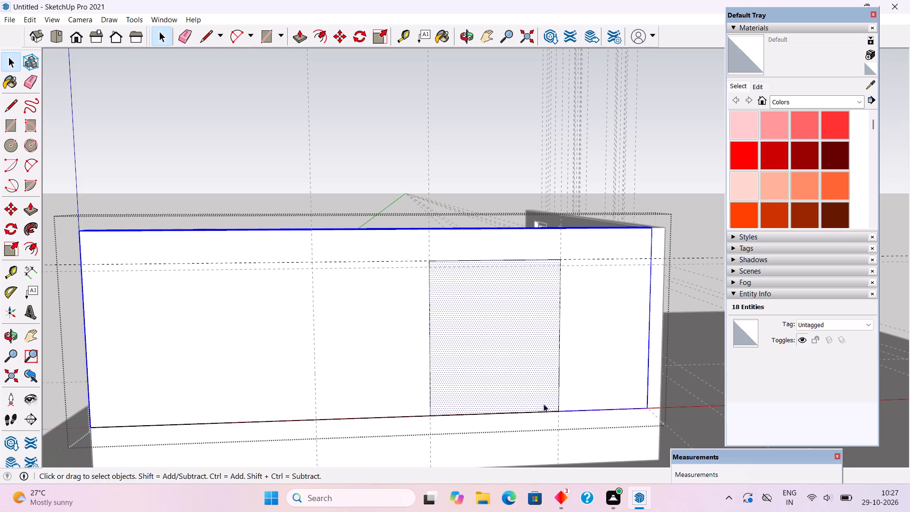
# Draw an 8' high by 6' wide rectangle on the side wall between the second and third vertical guides, down to its bottom edge.
pyautogui.press('r')
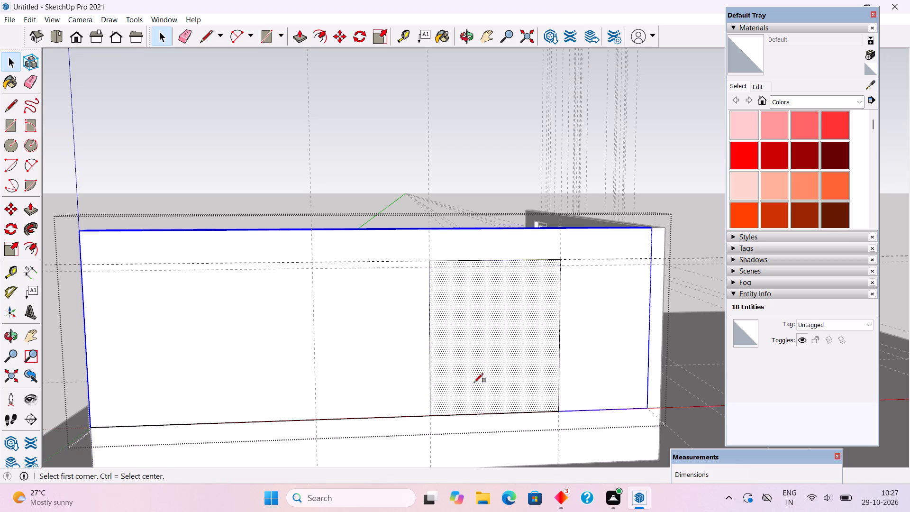
pyautogui.click(313, 269)
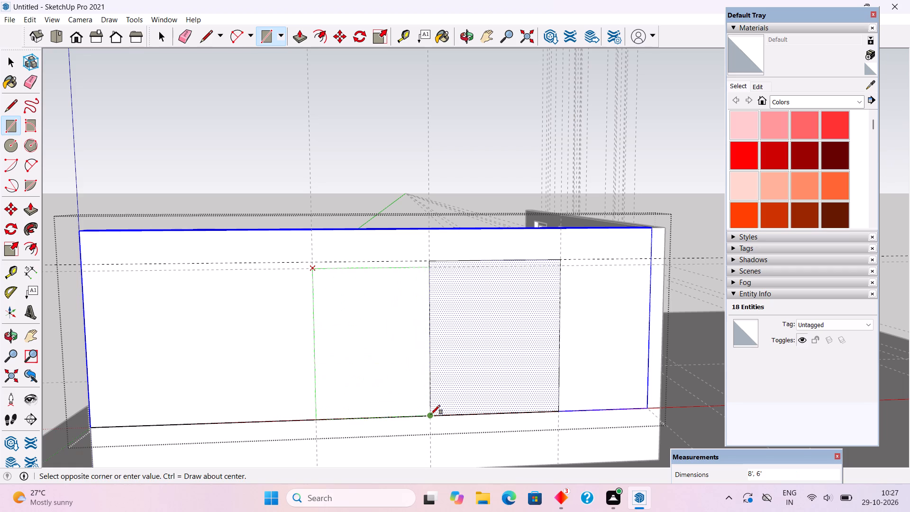
pyautogui.click(431, 414)
# Push both side wall rectangles 9" through the wall to cut the openings, and close the wall group.
pyautogui.press('p')
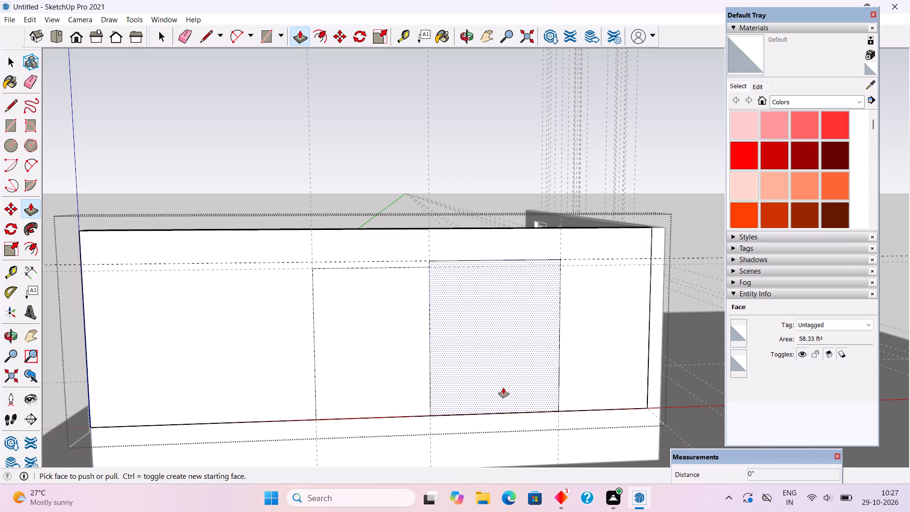
pyautogui.moveTo(503, 388); pyautogui.dragTo(458, 326)
pyautogui.moveTo(397, 400); pyautogui.dragTo(381, 363)
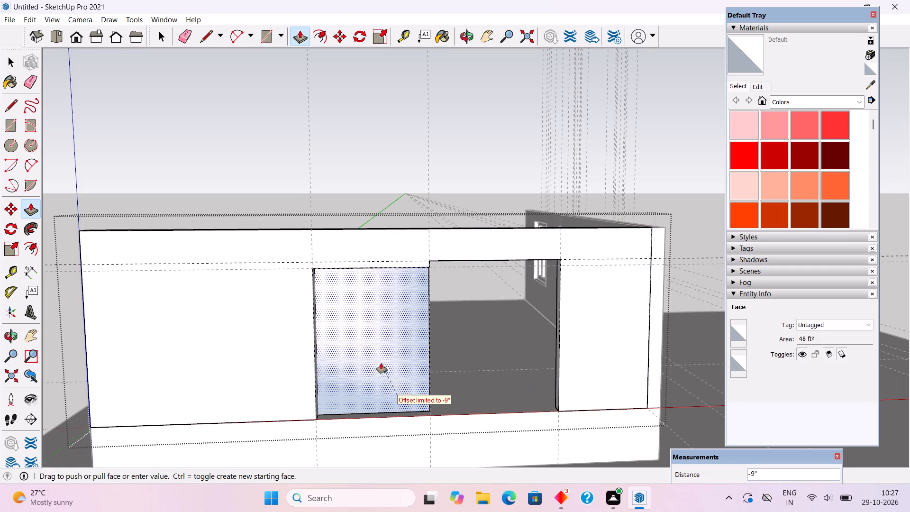
pyautogui.moveTo(381, 363); pyautogui.dragTo(370, 344)
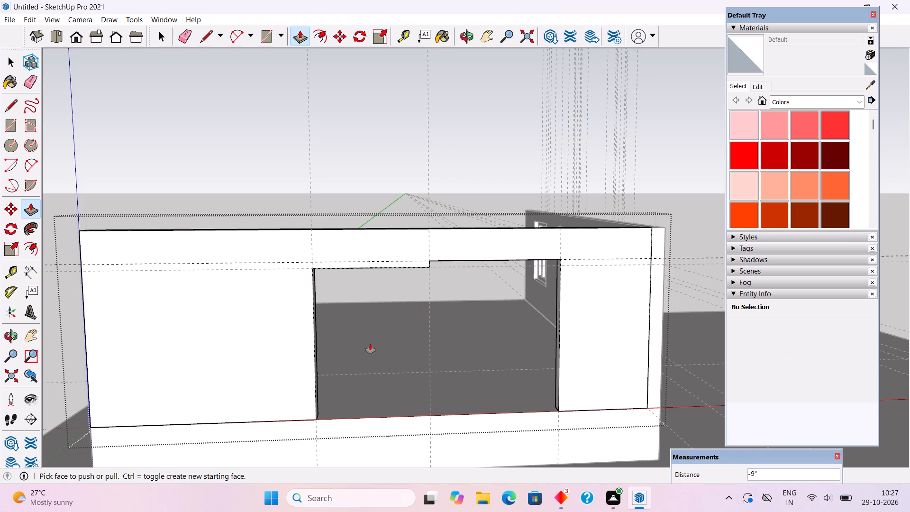
pyautogui.press('space')
pyautogui.click(209, 125)
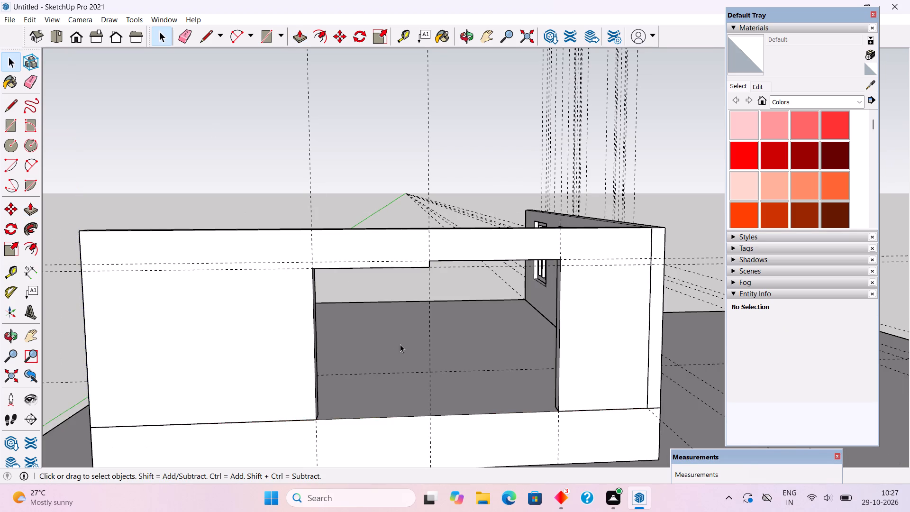
# Draw a 7' by 8' 4" rectangle filling the taller opening, outside the wall group.
pyautogui.scroll(3, 400, 344)
pyautogui.moveTo(512, 339); pyautogui.dragTo(488, 323, button='middle')
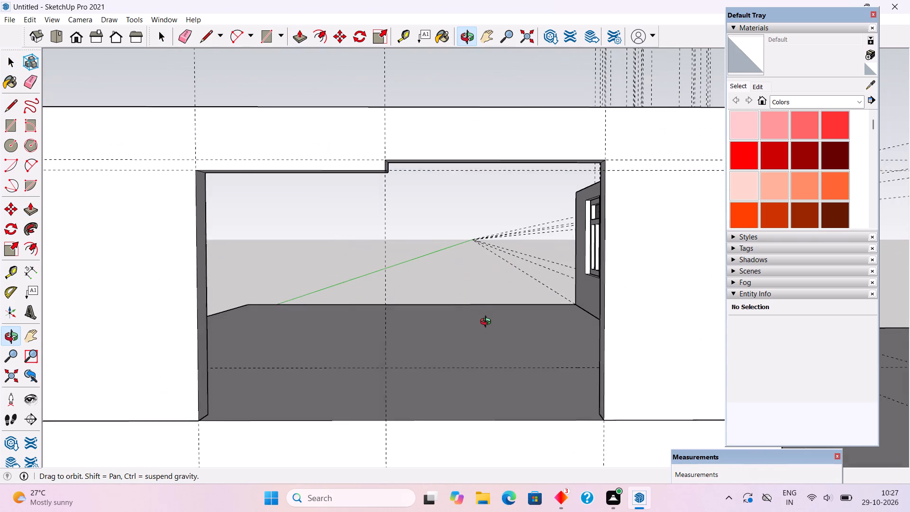
pyautogui.moveTo(488, 323); pyautogui.dragTo(488, 323, button='middle')
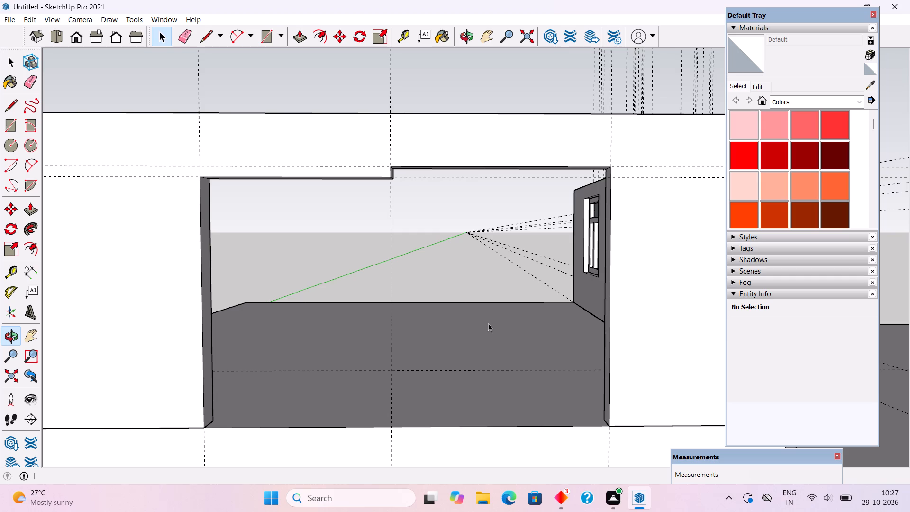
pyautogui.press('r')
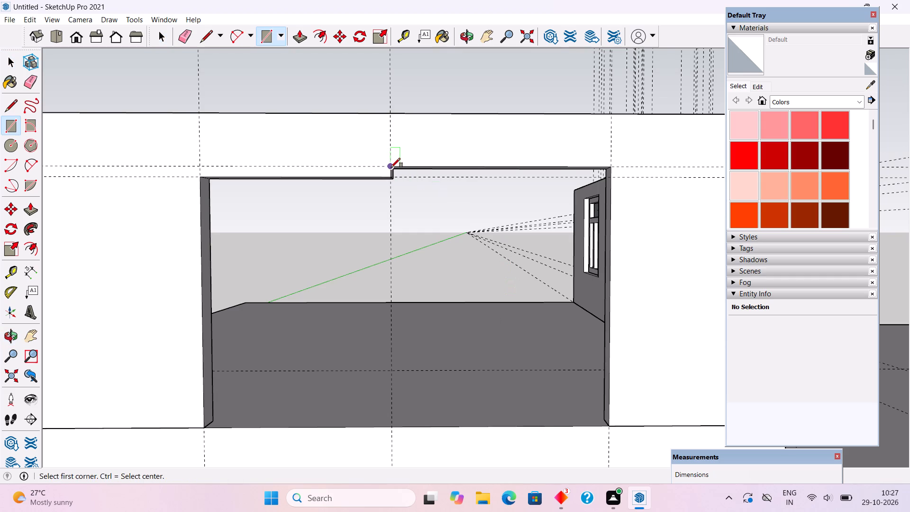
pyautogui.click(391, 167)
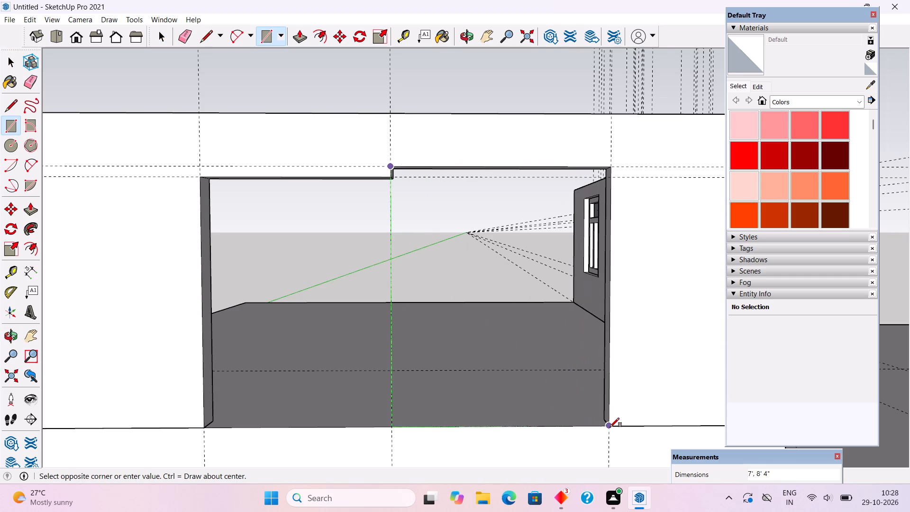
pyautogui.click(610, 427)
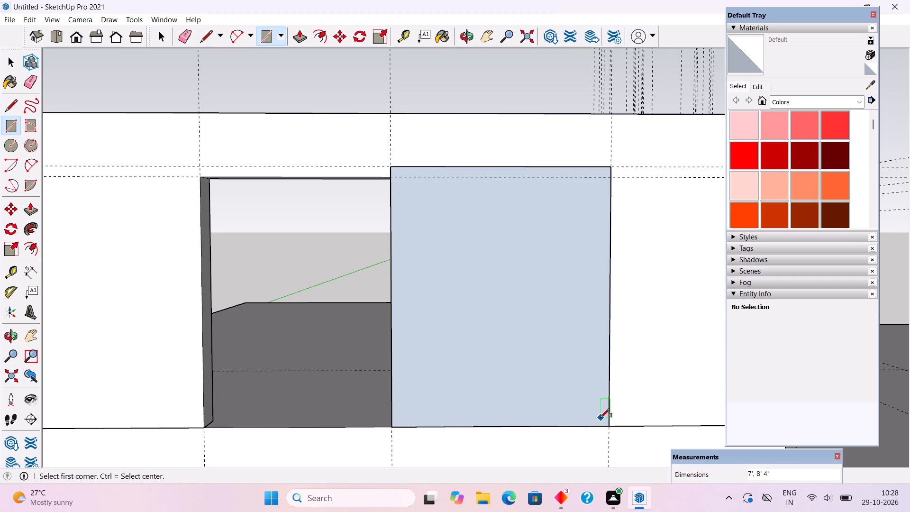
# Offset the new rectangle's outline inward by 5" to form a frame.
pyautogui.press('f')
pyautogui.click(565, 417)
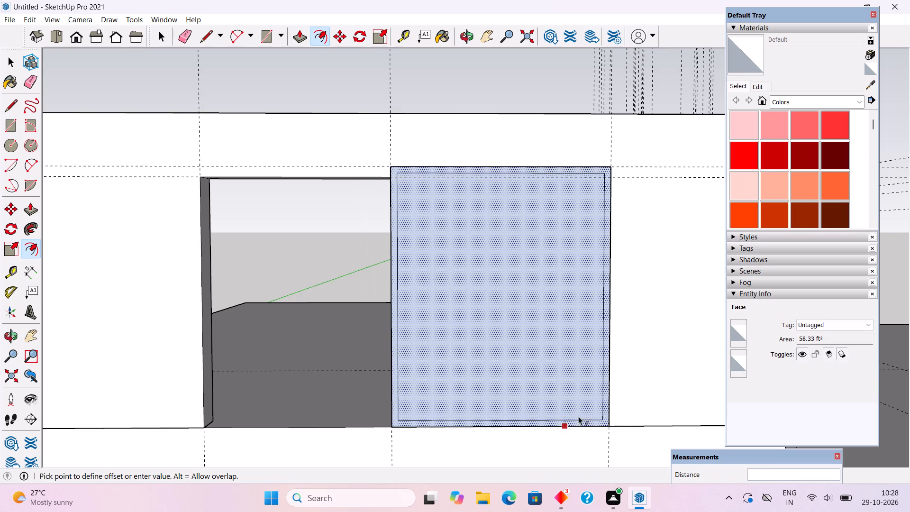
pyautogui.write('5"')
pyautogui.press('Return')
pyautogui.press('space')
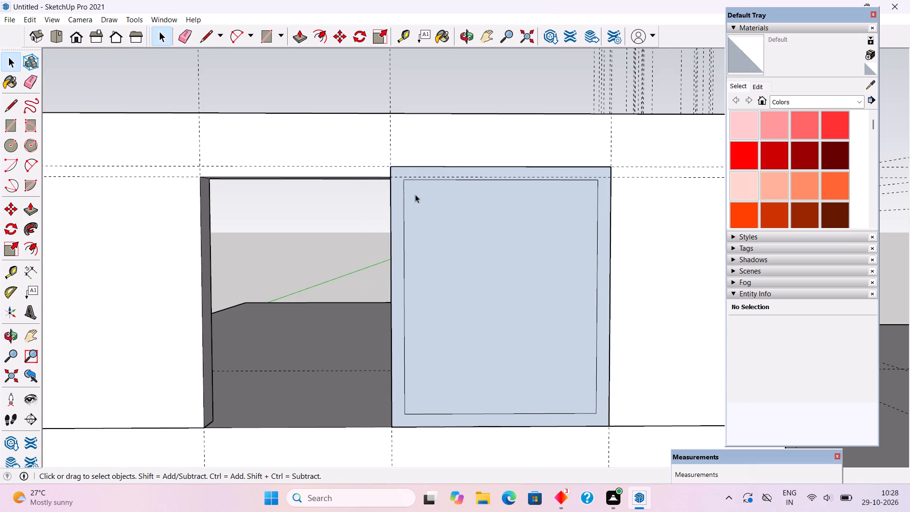
pyautogui.moveTo(415, 194); pyautogui.dragTo(417, 167)
# Place a horizontal guide 1.5' below the frame's inner top edge.
pyautogui.moveTo(419, 164); pyautogui.dragTo(432, 160, button='middle')
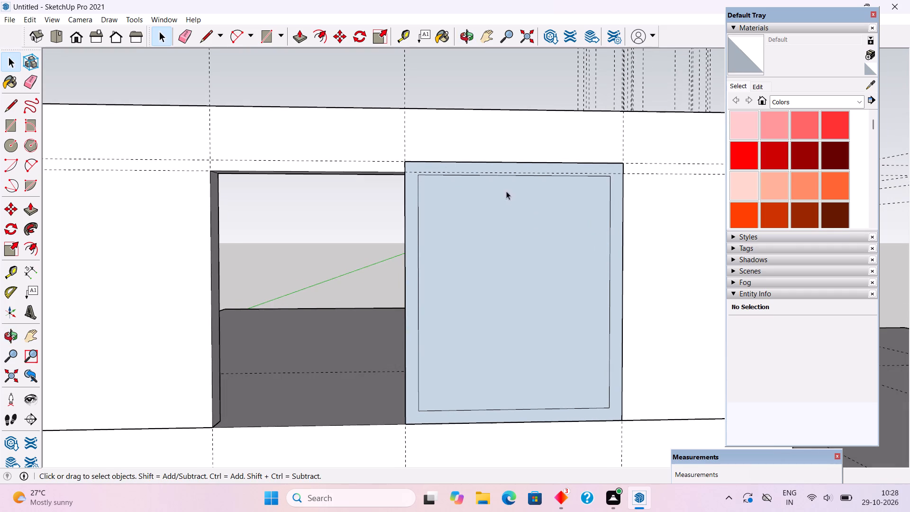
pyautogui.press('t')
pyautogui.click(531, 179)
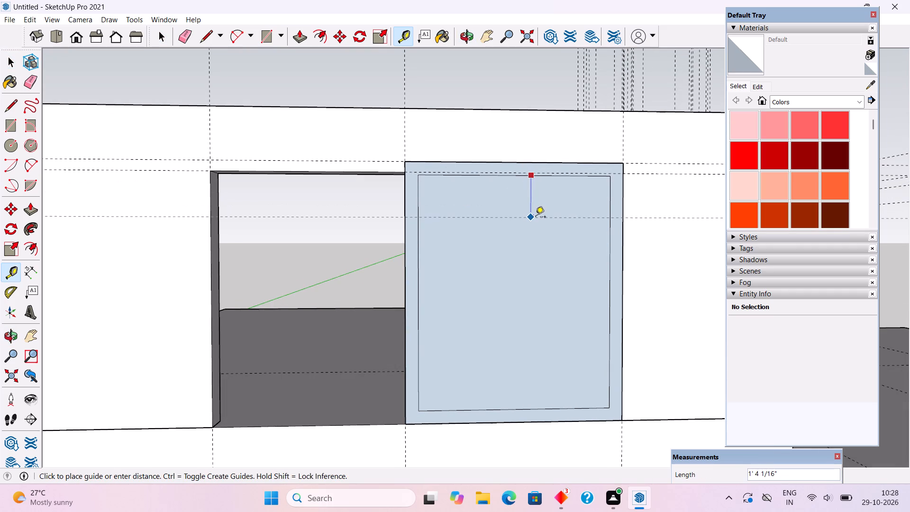
pyautogui.write("1.5'")
pyautogui.press('Return')
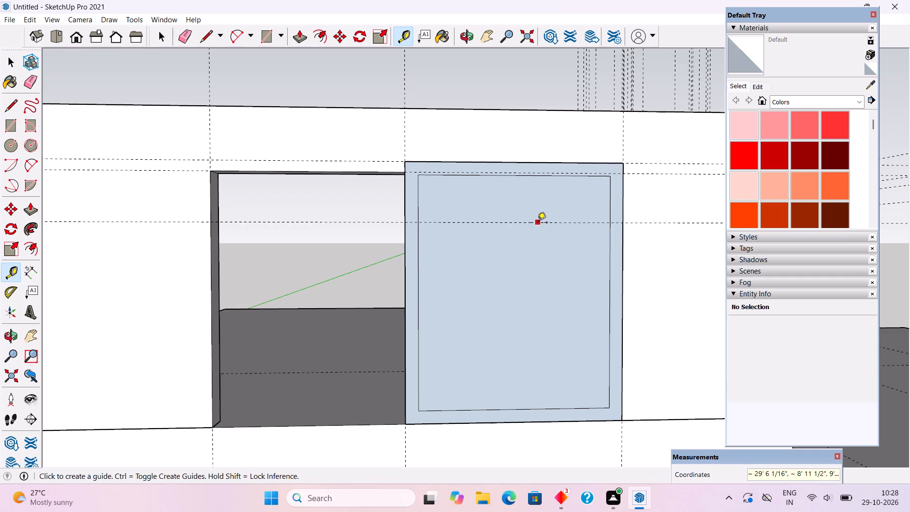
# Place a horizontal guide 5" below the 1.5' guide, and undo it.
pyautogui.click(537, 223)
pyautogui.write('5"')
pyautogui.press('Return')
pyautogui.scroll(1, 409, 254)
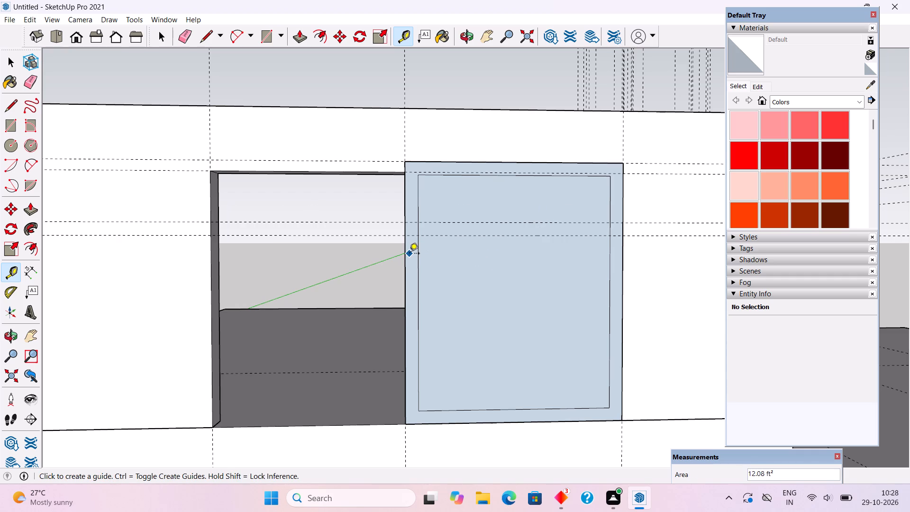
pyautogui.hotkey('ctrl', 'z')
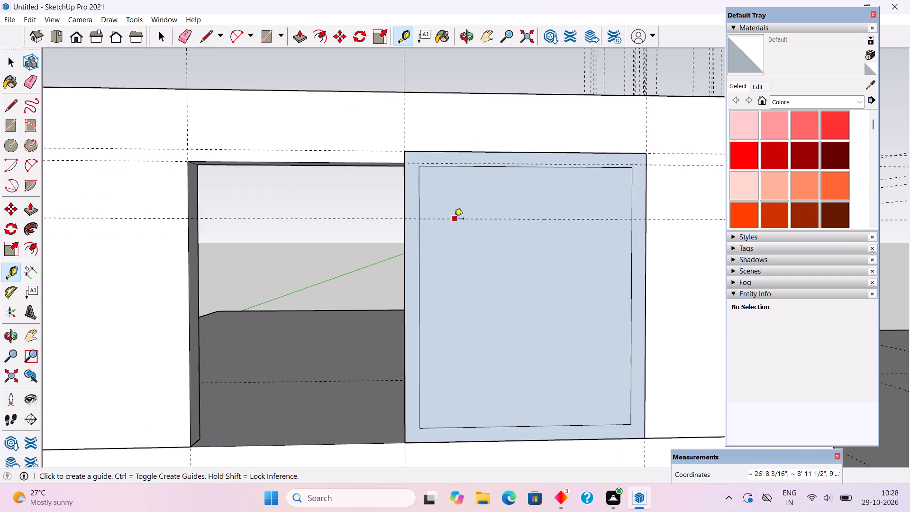
# Place a horizontal guide 4" below the 1.5' guide.
pyautogui.click(454, 219)
pyautogui.press('4')
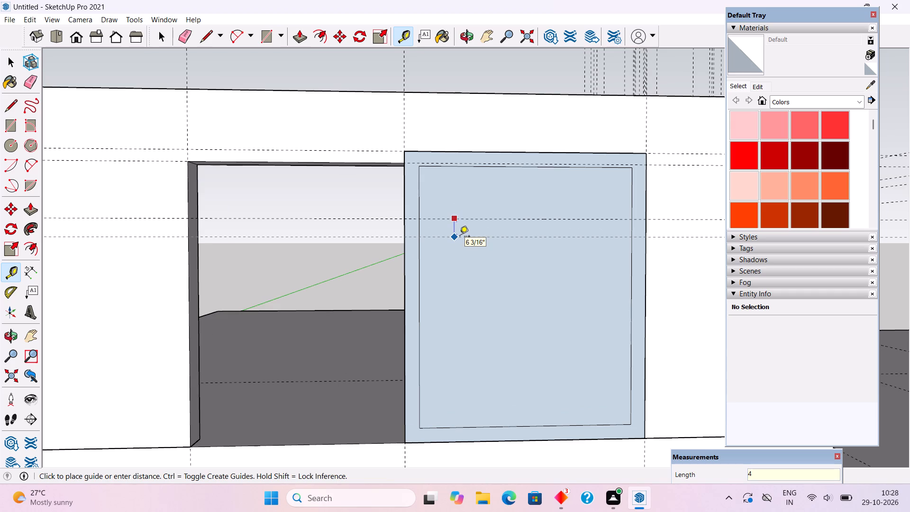
pyautogui.hotkey('shift', '"')
pyautogui.press('Return')
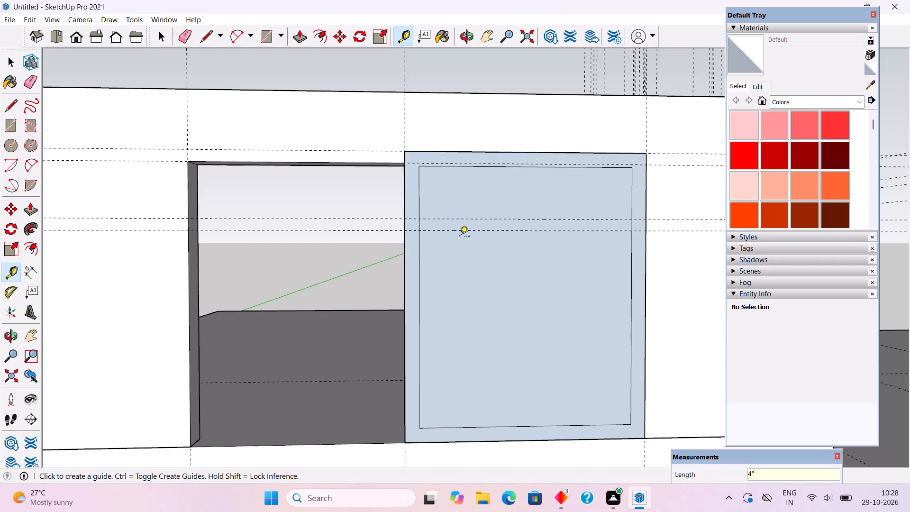
# Place a vertical guide through the middle of the frame, 3' 1" from its inner side edge.
pyautogui.scroll(3, 417, 271)
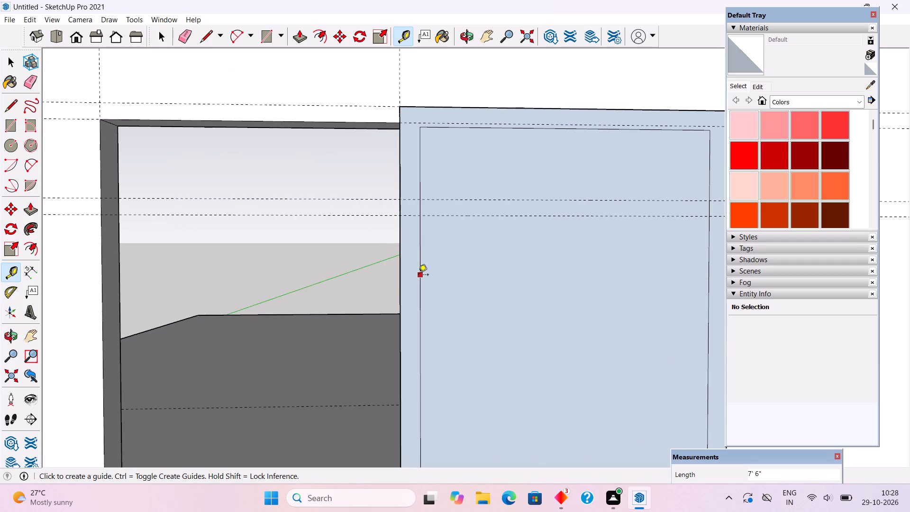
pyautogui.click(419, 275)
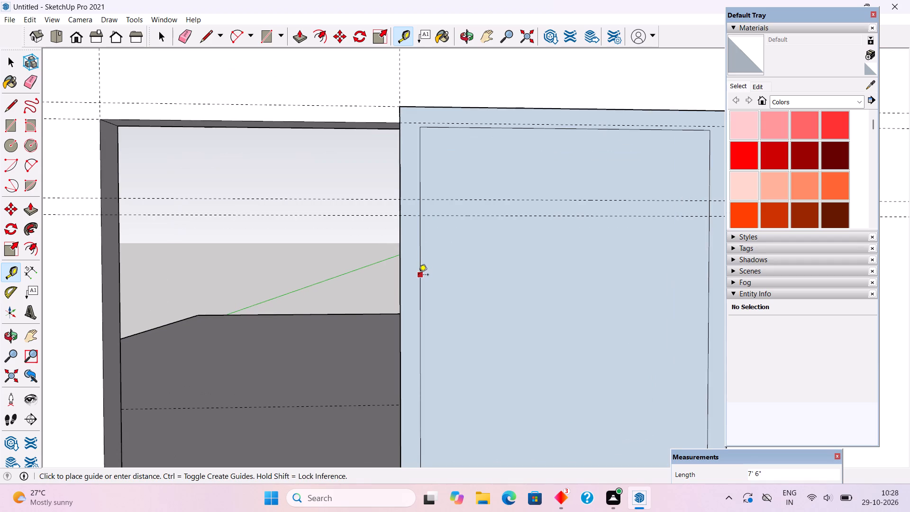
pyautogui.scroll(-4, 426, 227)
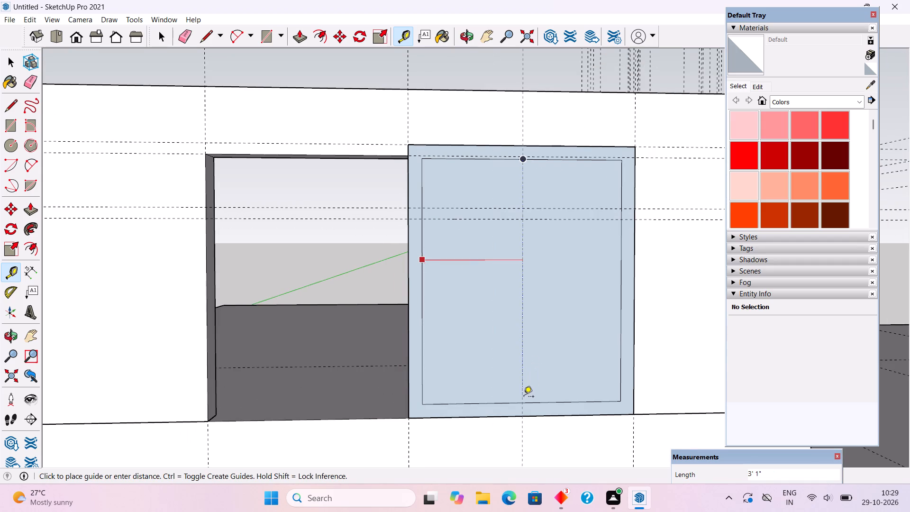
pyautogui.click(523, 400)
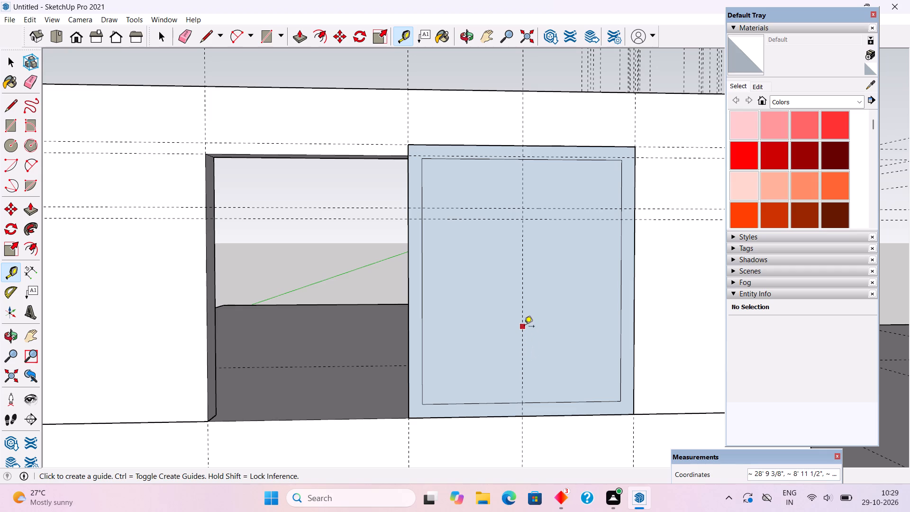
pyautogui.click(524, 327)
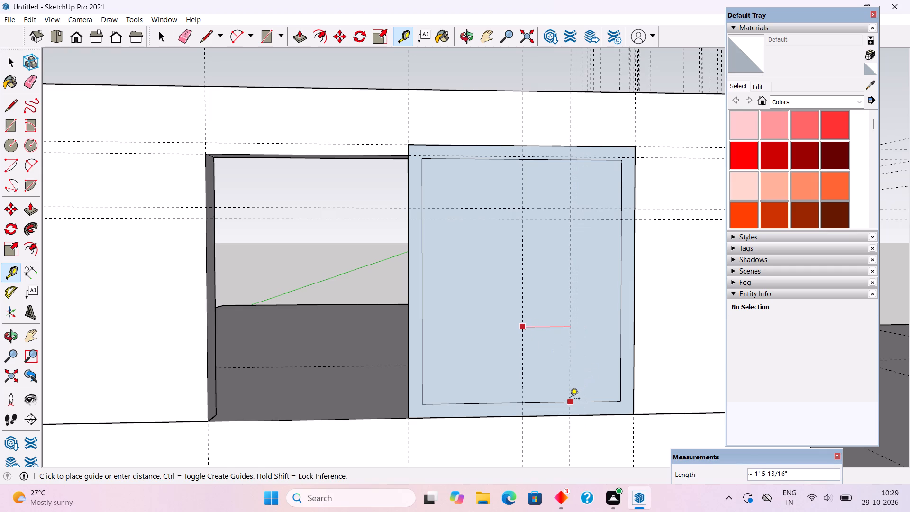
# Draw a vertical line along the centre guide from the frame's inner bottom edge up to the lower horizontal guide.
pyautogui.press('l')
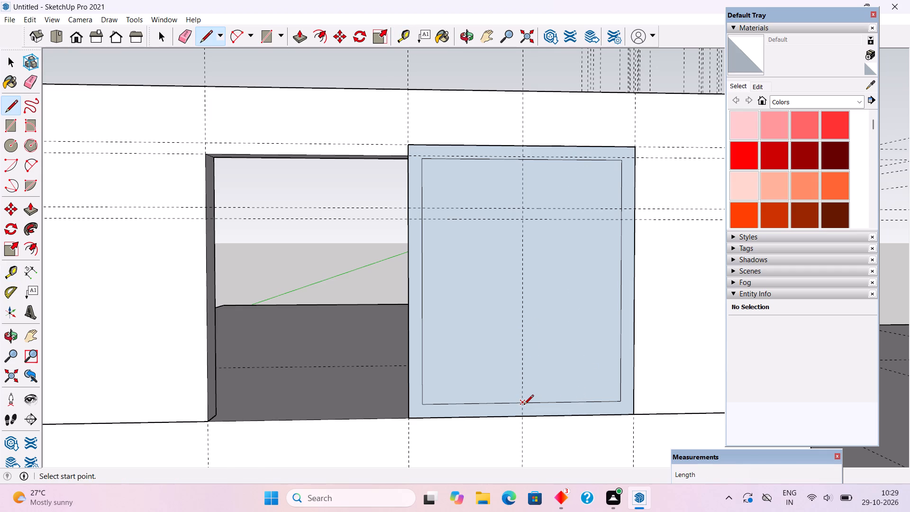
pyautogui.click(524, 405)
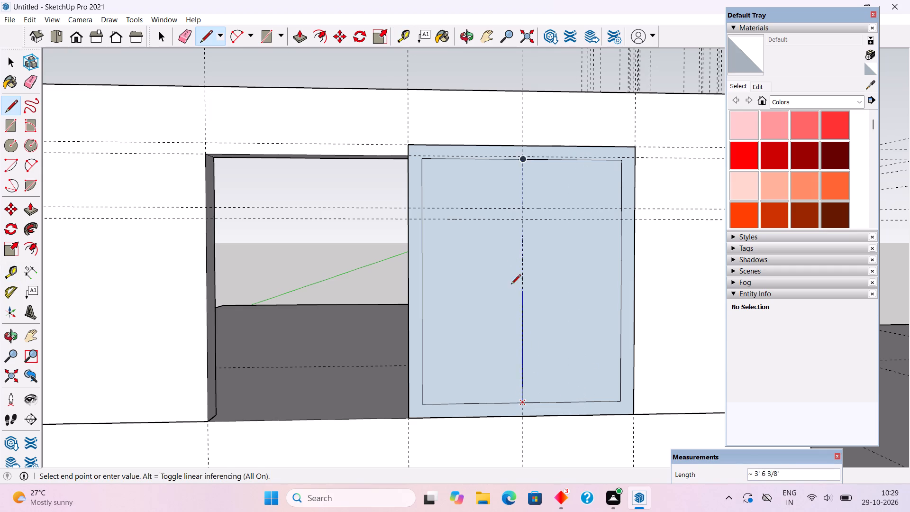
pyautogui.click(524, 219)
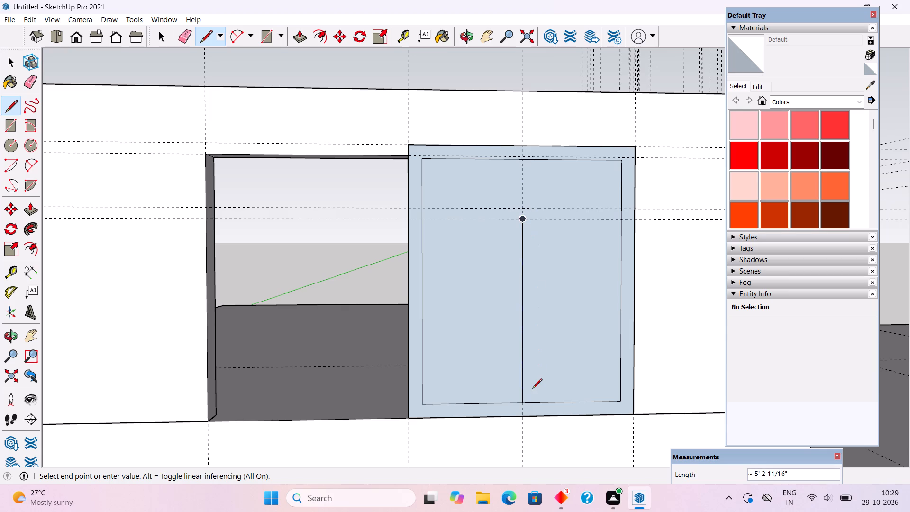
# Place a vertical guide 1.5' from the centre line, on the side away from the shorter opening.
pyautogui.press('t')
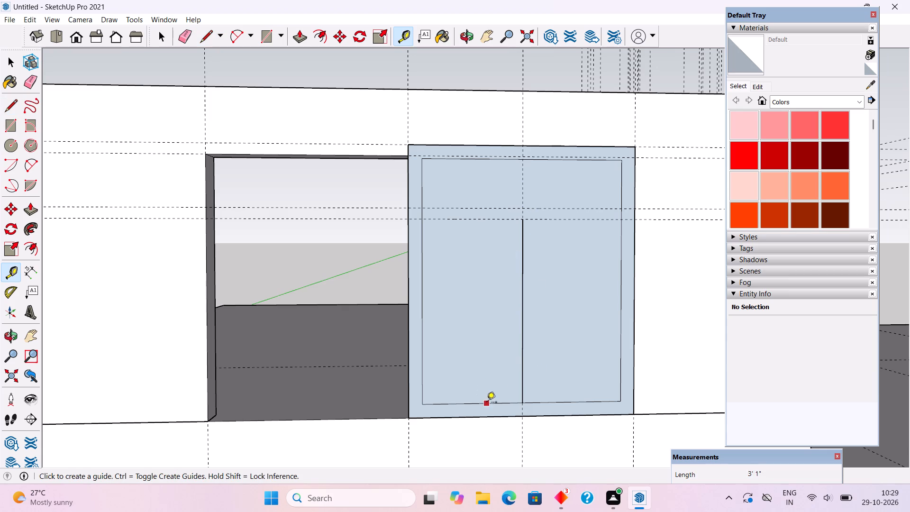
pyautogui.click(519, 357)
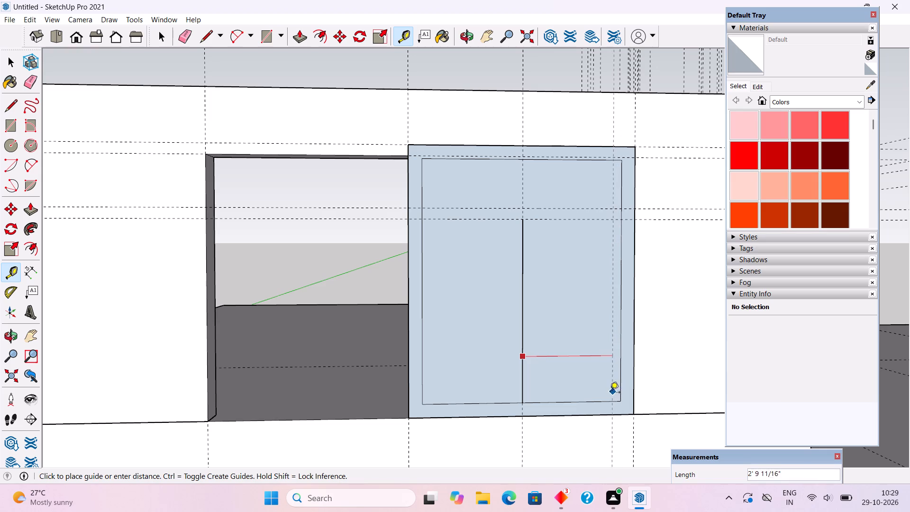
pyautogui.write("1.5'")
pyautogui.press('Return')
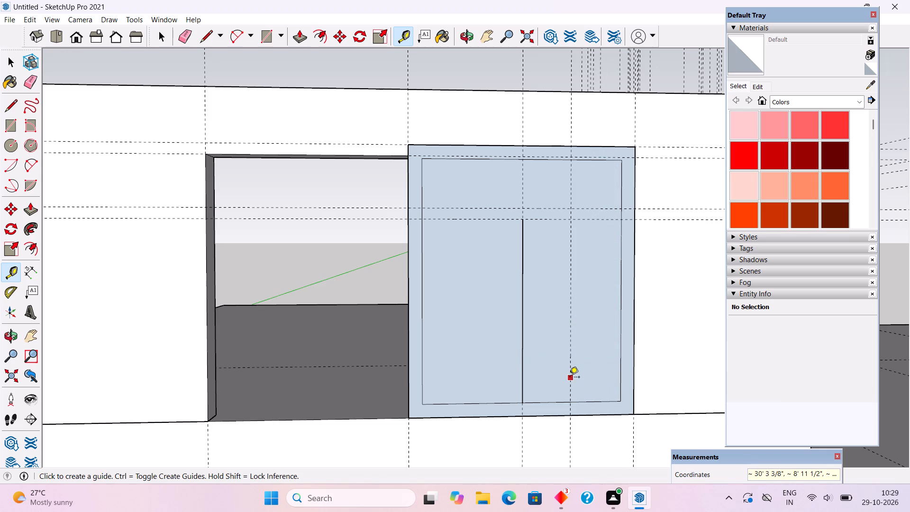
# Place two vertical guides from the 1.5' guide: one 2" away from the centre line and one 2' back across it.
pyautogui.click(570, 378)
pyautogui.scroll(3, 585, 375)
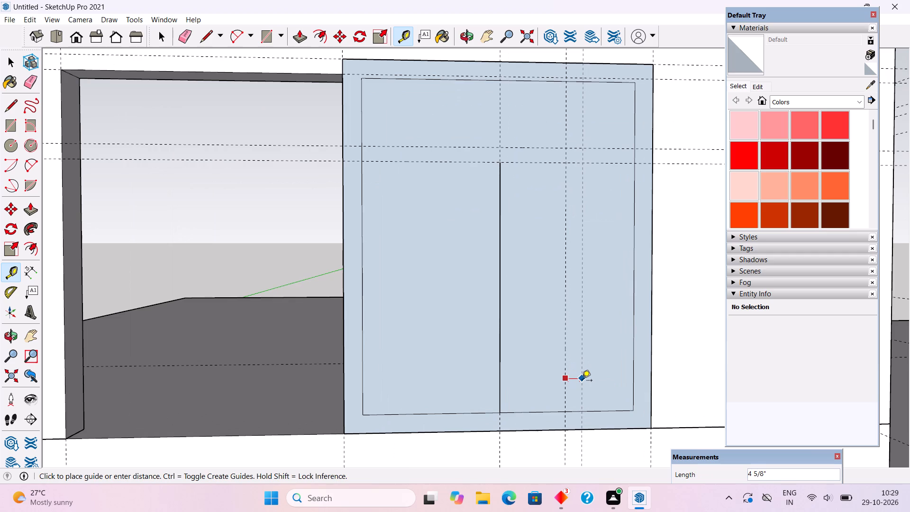
pyautogui.write('2"')
pyautogui.press('Return')
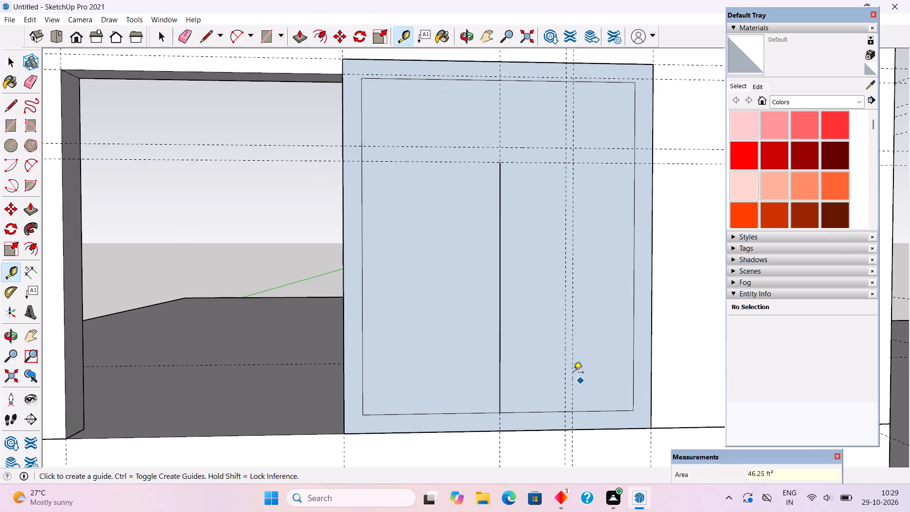
pyautogui.click(567, 360)
pyautogui.press('2')
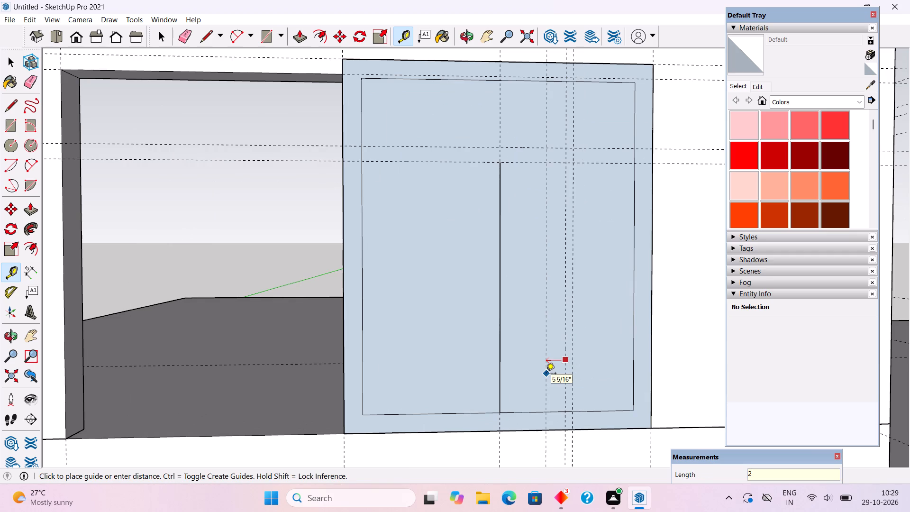
pyautogui.press("'")
pyautogui.press('Return')
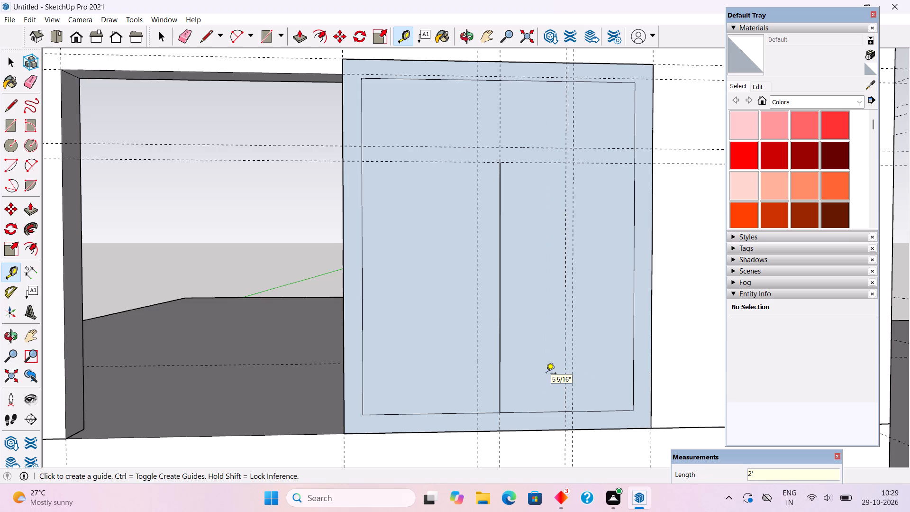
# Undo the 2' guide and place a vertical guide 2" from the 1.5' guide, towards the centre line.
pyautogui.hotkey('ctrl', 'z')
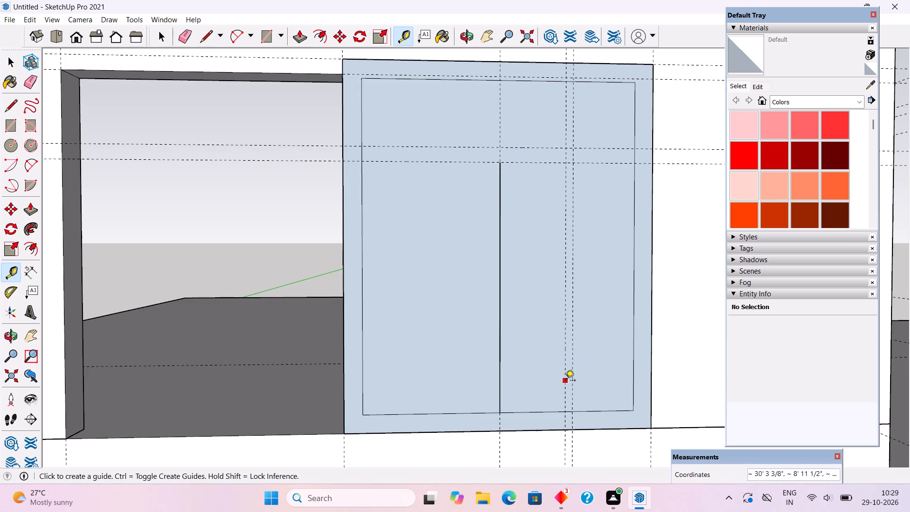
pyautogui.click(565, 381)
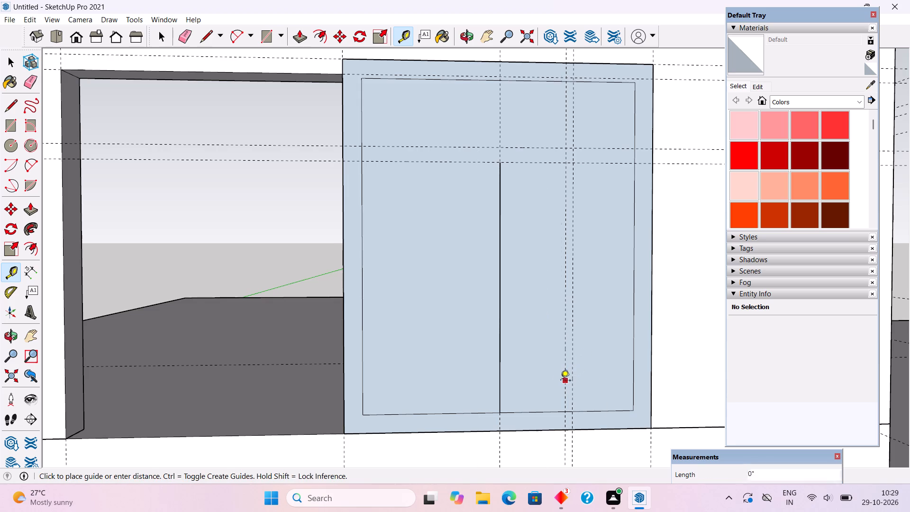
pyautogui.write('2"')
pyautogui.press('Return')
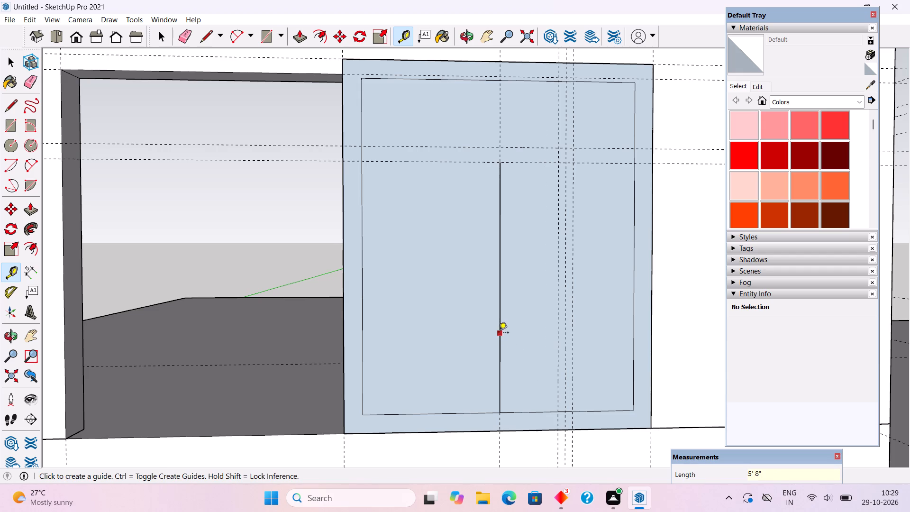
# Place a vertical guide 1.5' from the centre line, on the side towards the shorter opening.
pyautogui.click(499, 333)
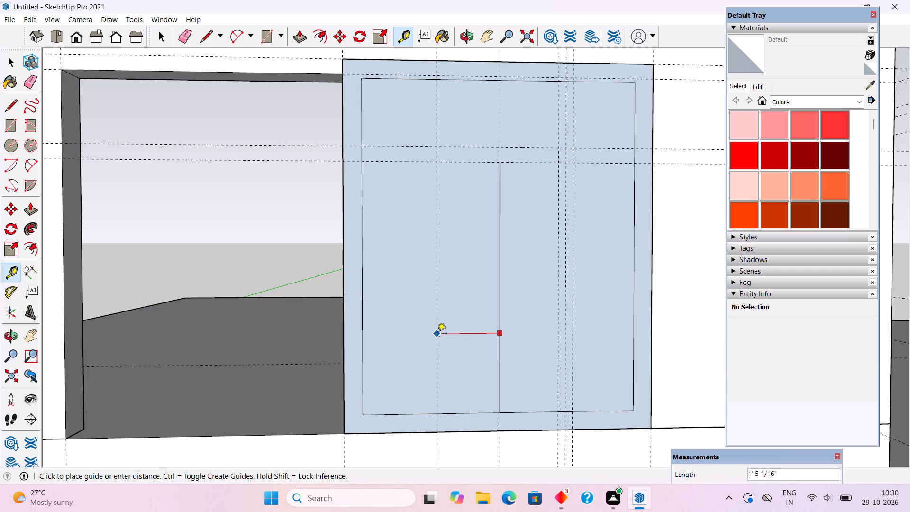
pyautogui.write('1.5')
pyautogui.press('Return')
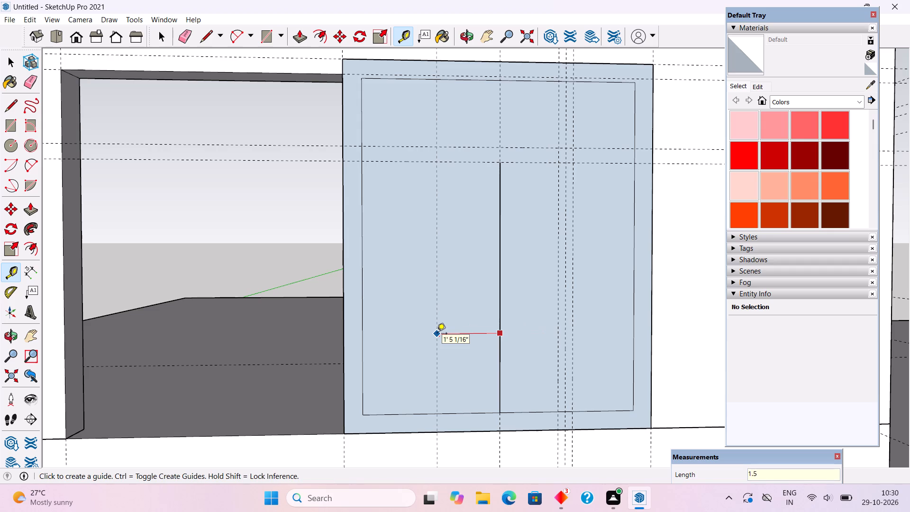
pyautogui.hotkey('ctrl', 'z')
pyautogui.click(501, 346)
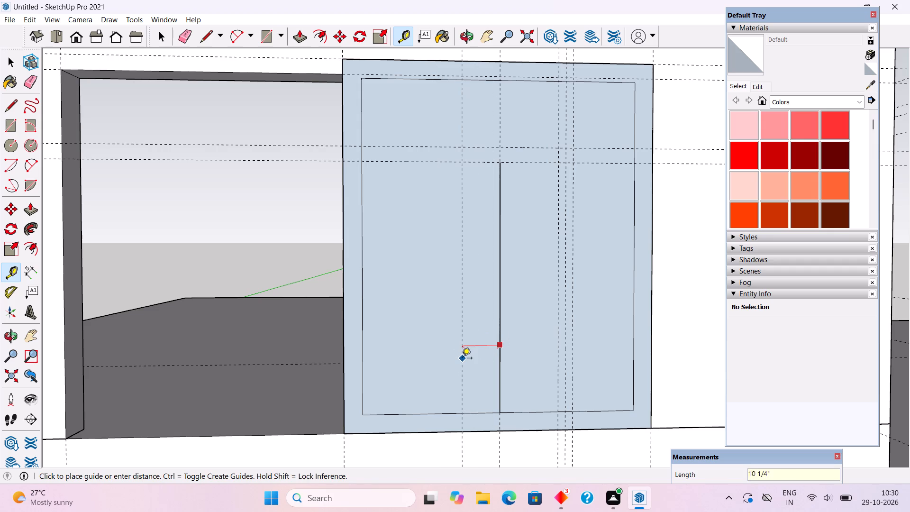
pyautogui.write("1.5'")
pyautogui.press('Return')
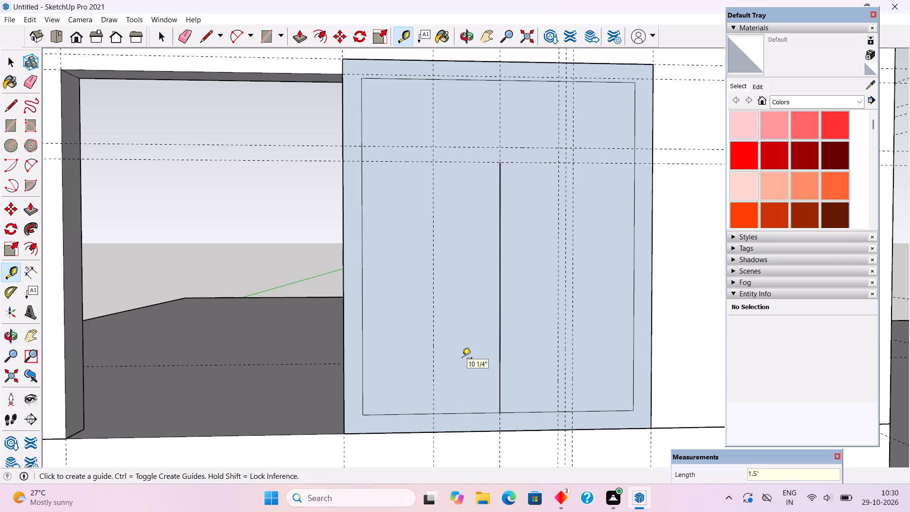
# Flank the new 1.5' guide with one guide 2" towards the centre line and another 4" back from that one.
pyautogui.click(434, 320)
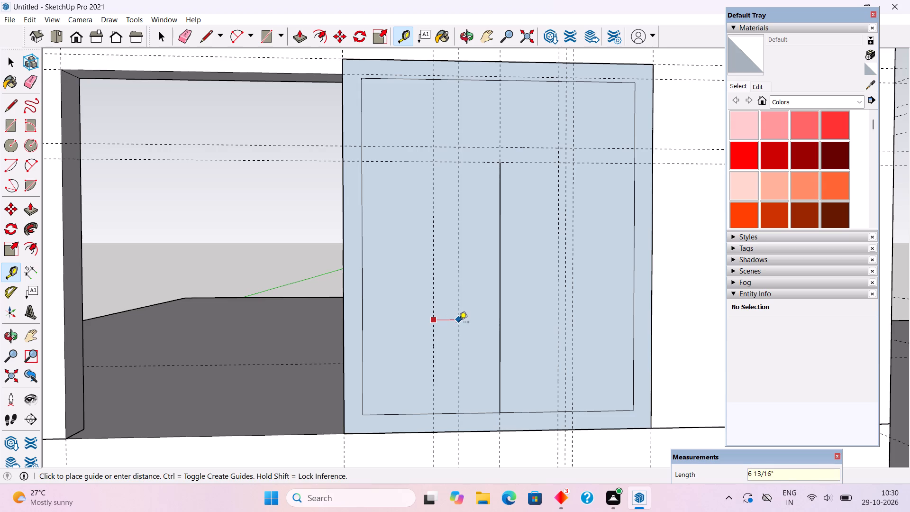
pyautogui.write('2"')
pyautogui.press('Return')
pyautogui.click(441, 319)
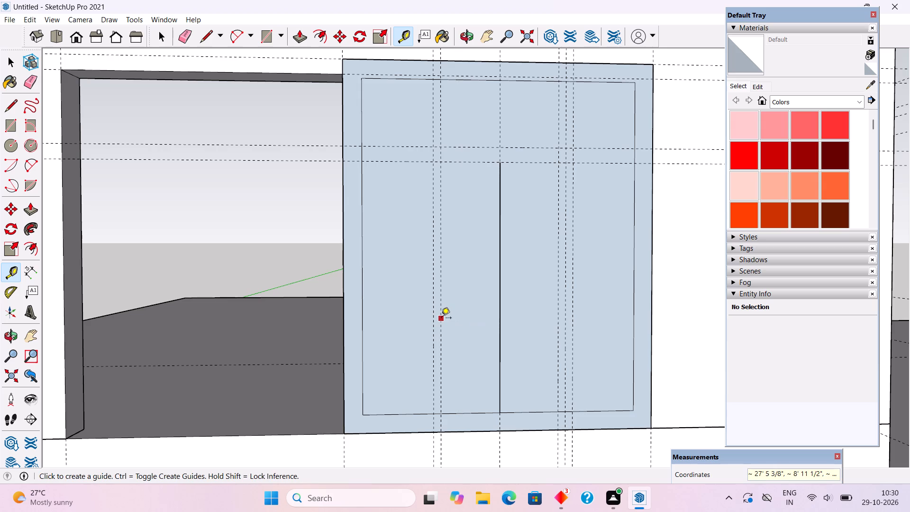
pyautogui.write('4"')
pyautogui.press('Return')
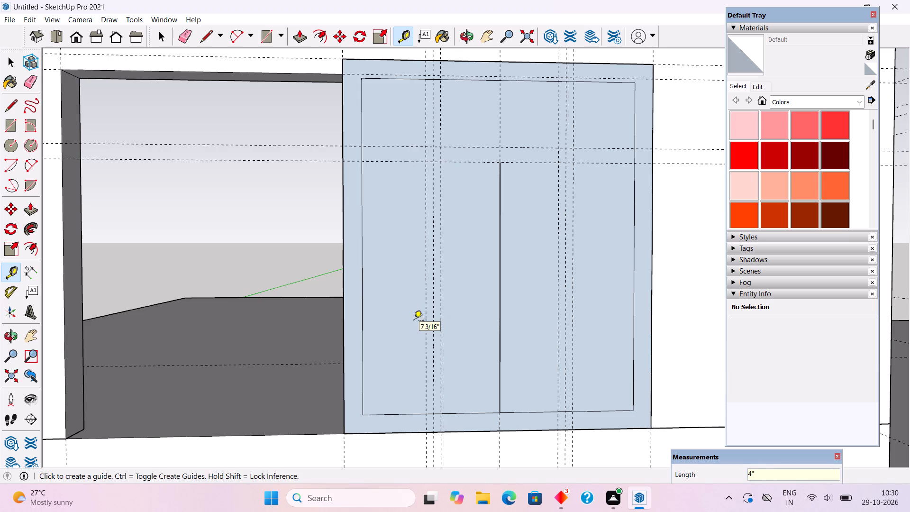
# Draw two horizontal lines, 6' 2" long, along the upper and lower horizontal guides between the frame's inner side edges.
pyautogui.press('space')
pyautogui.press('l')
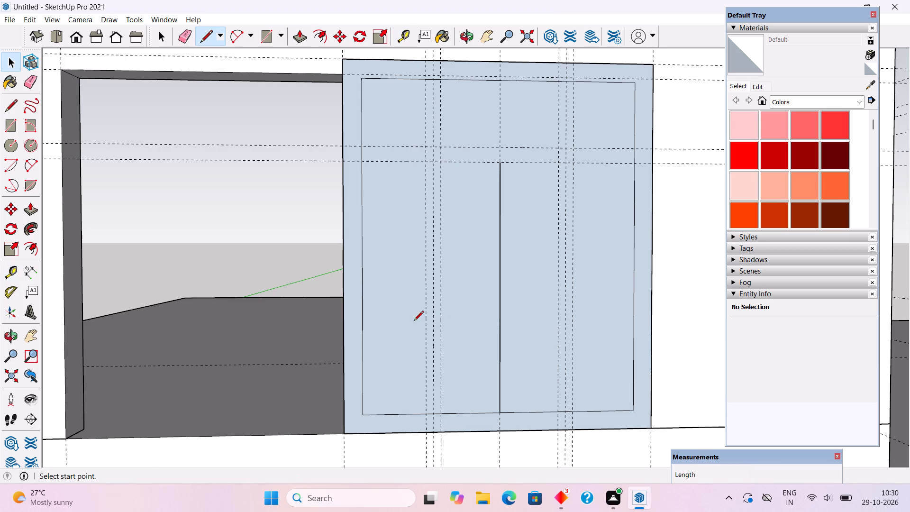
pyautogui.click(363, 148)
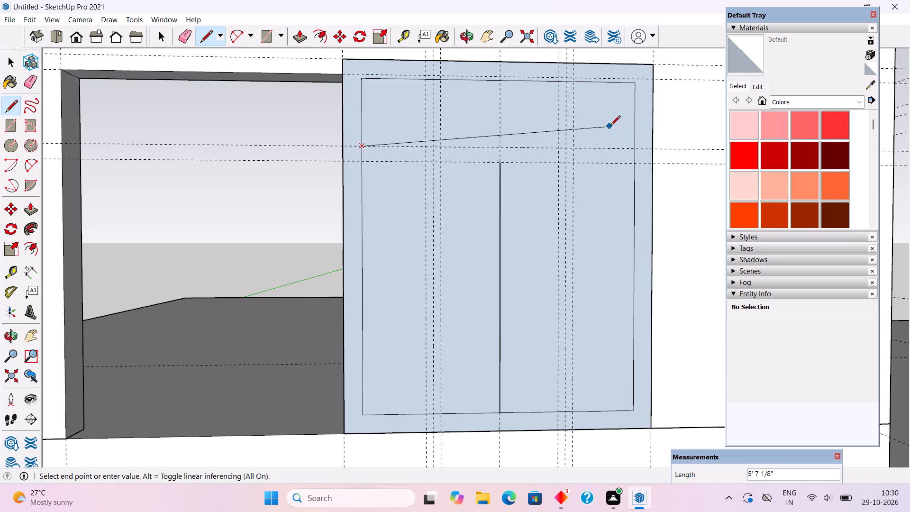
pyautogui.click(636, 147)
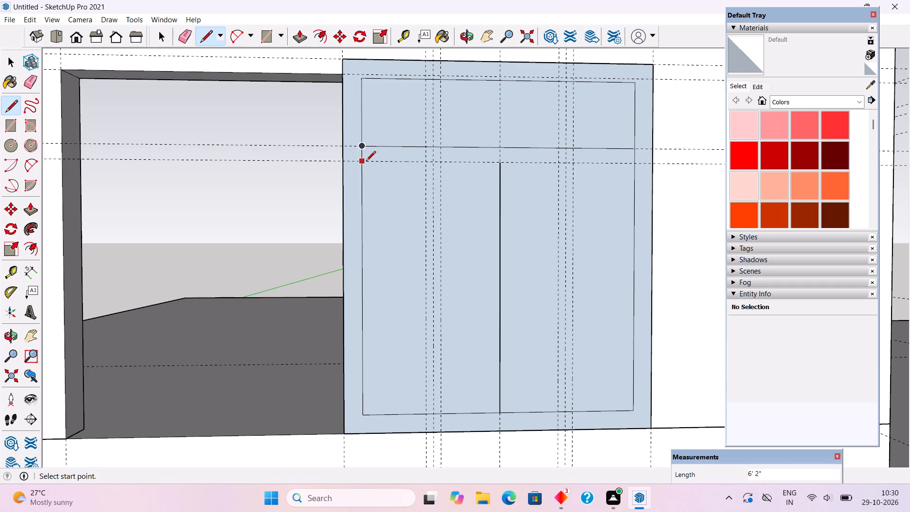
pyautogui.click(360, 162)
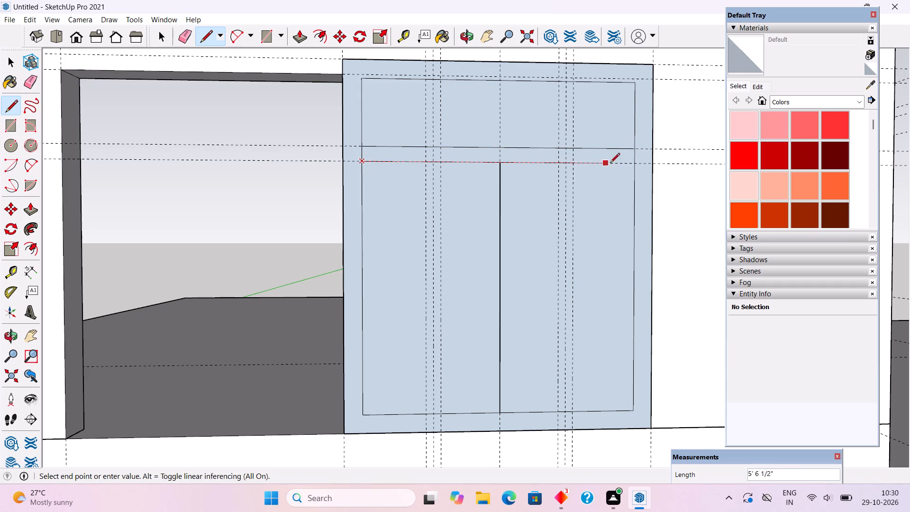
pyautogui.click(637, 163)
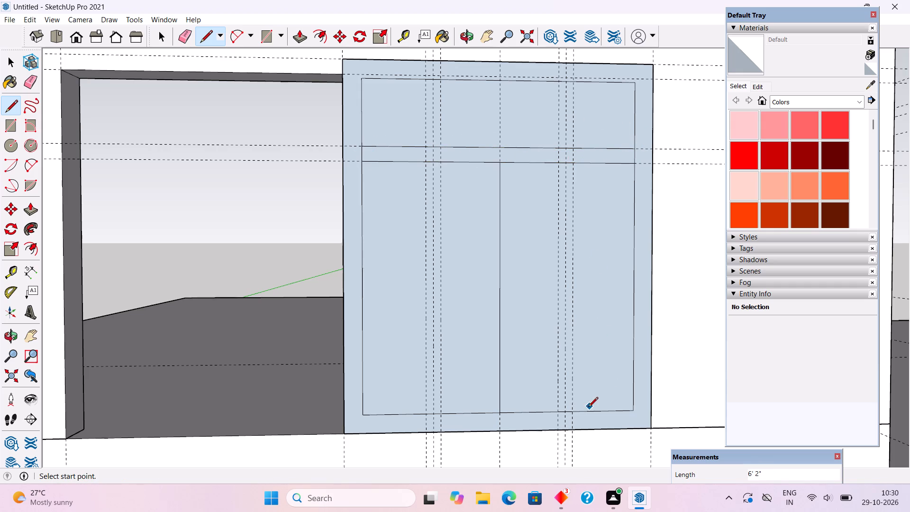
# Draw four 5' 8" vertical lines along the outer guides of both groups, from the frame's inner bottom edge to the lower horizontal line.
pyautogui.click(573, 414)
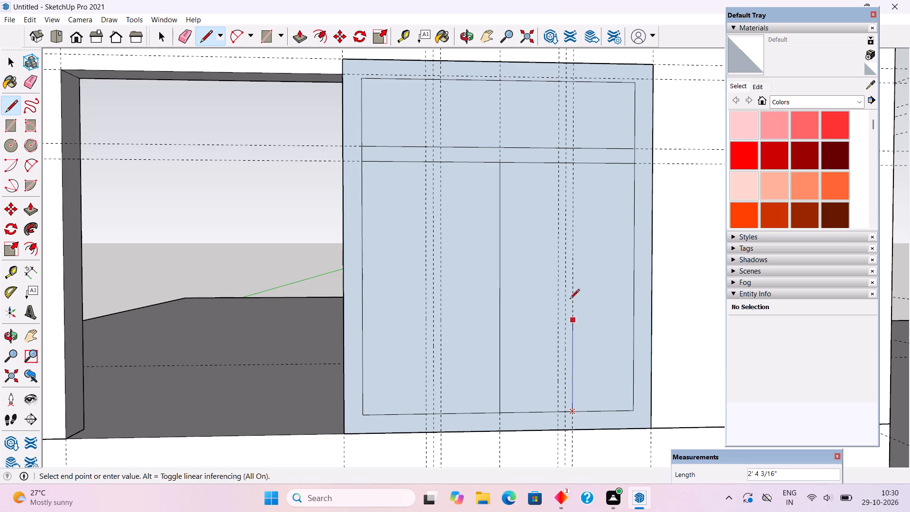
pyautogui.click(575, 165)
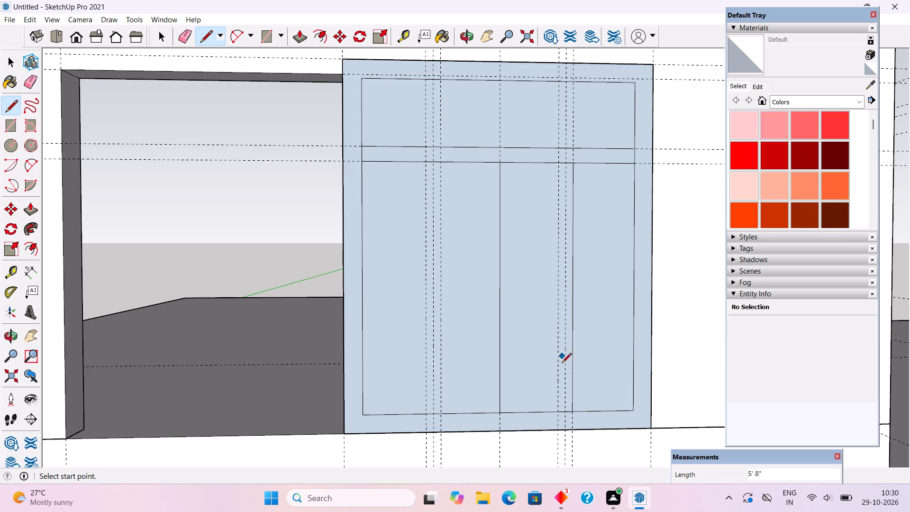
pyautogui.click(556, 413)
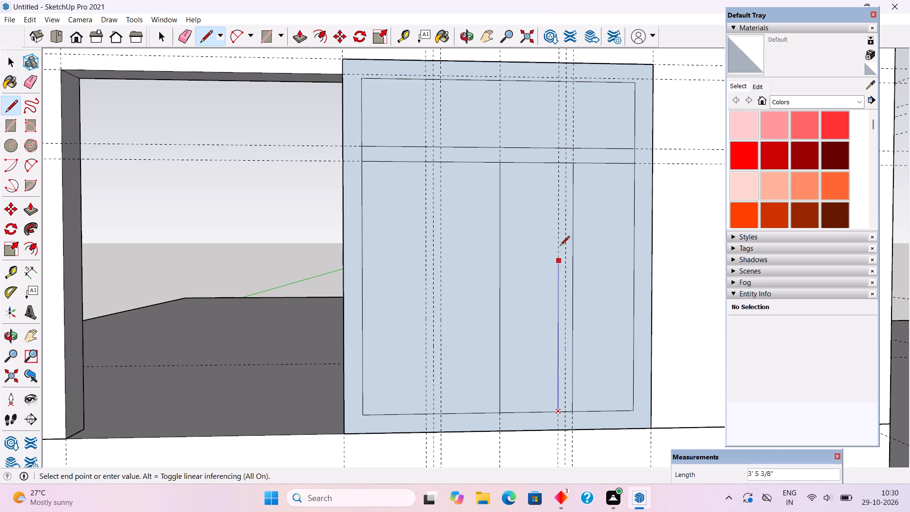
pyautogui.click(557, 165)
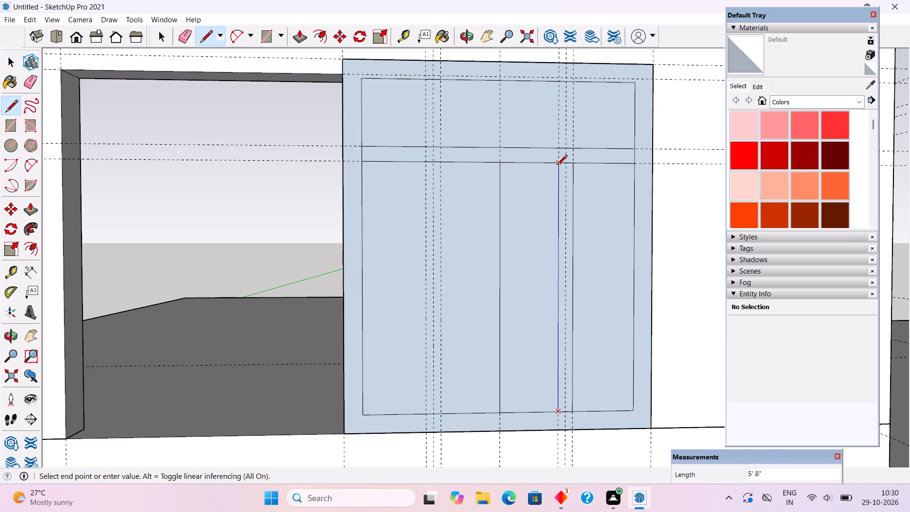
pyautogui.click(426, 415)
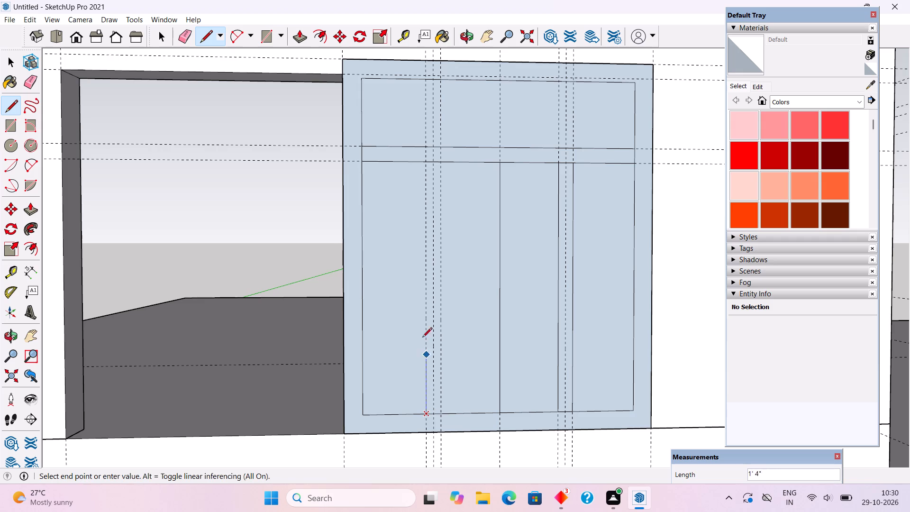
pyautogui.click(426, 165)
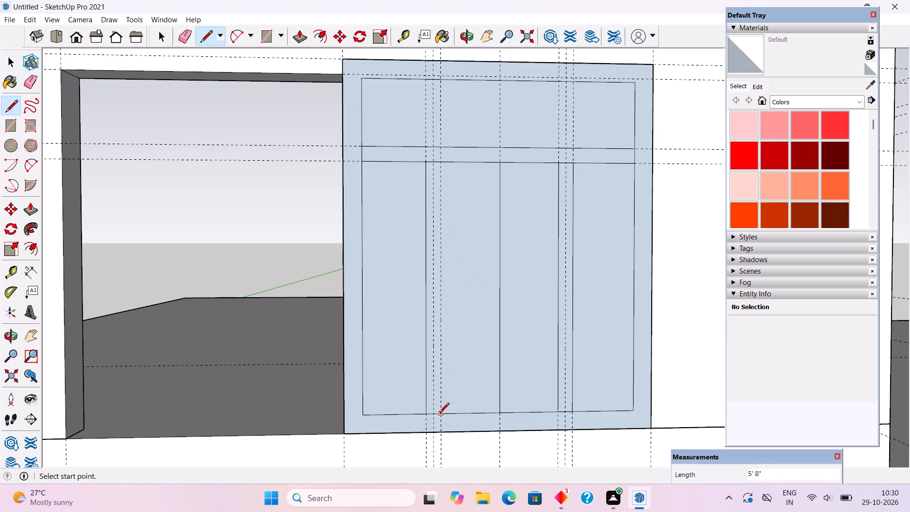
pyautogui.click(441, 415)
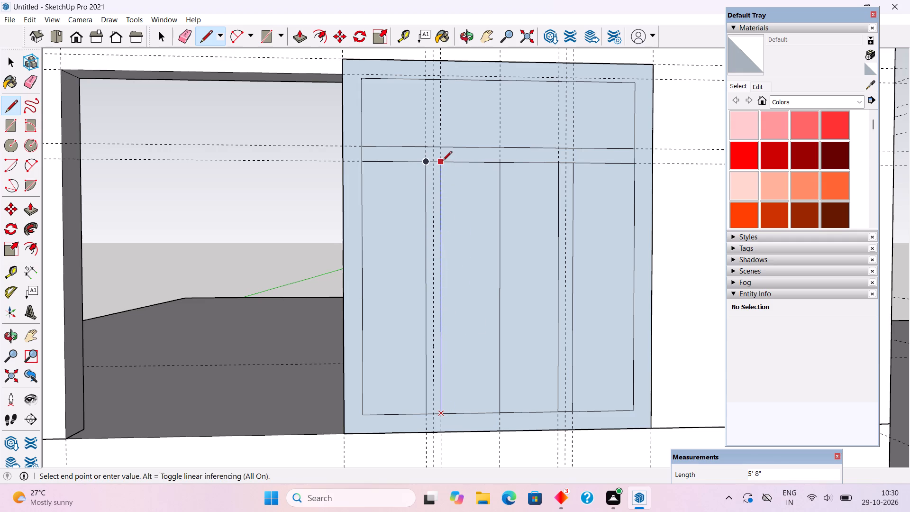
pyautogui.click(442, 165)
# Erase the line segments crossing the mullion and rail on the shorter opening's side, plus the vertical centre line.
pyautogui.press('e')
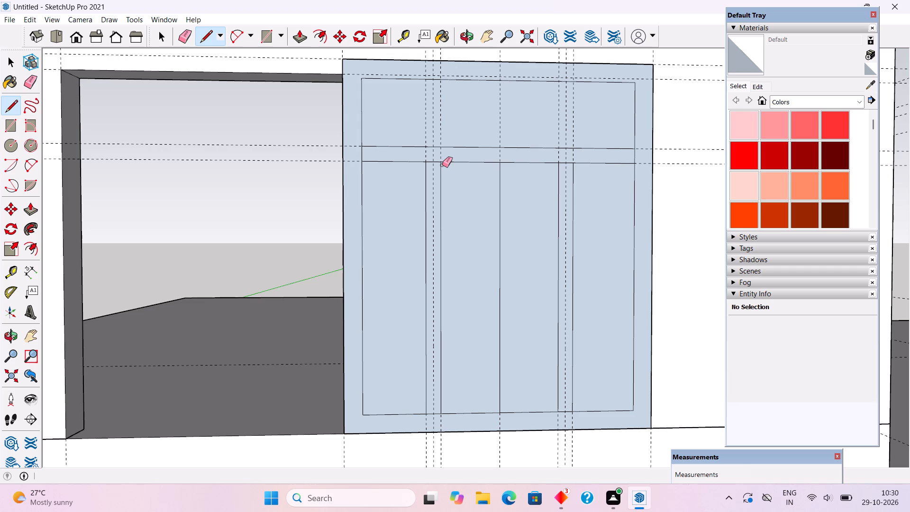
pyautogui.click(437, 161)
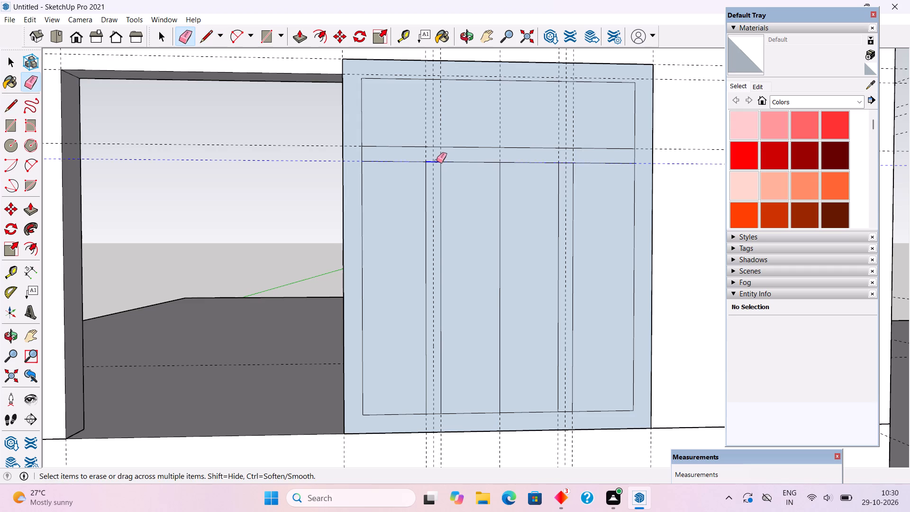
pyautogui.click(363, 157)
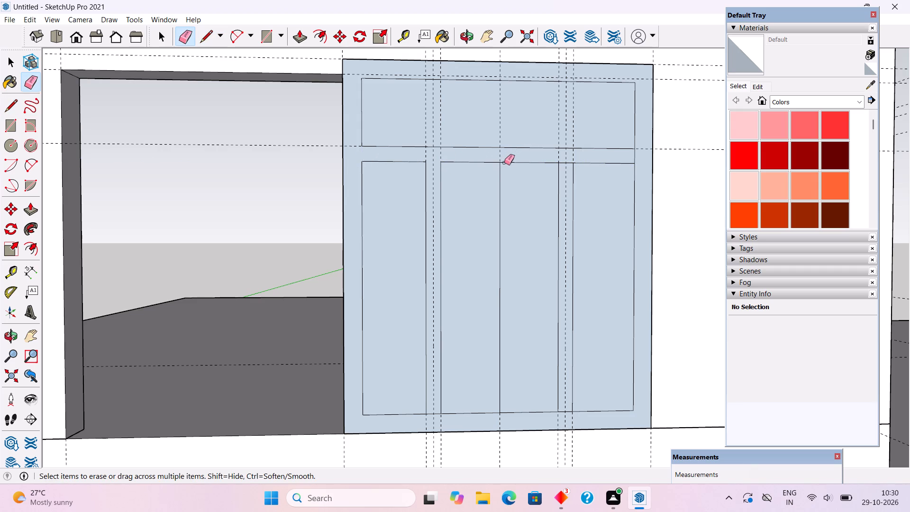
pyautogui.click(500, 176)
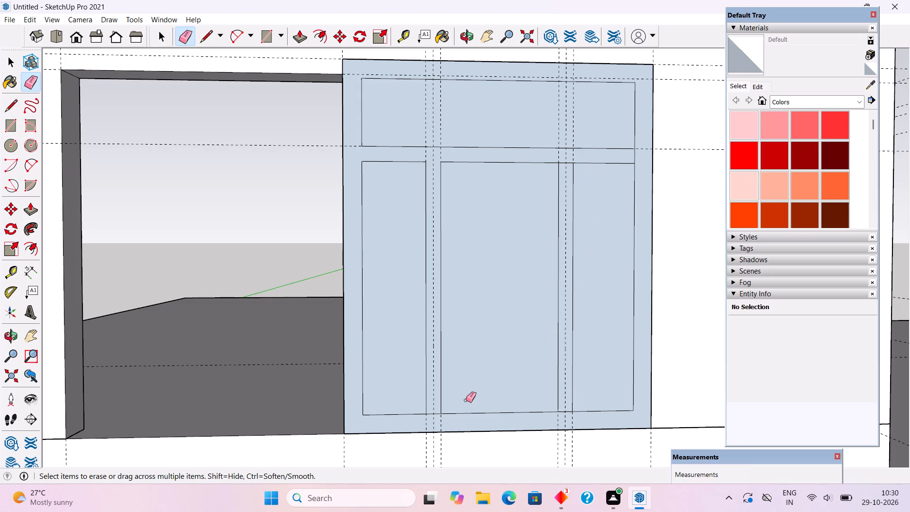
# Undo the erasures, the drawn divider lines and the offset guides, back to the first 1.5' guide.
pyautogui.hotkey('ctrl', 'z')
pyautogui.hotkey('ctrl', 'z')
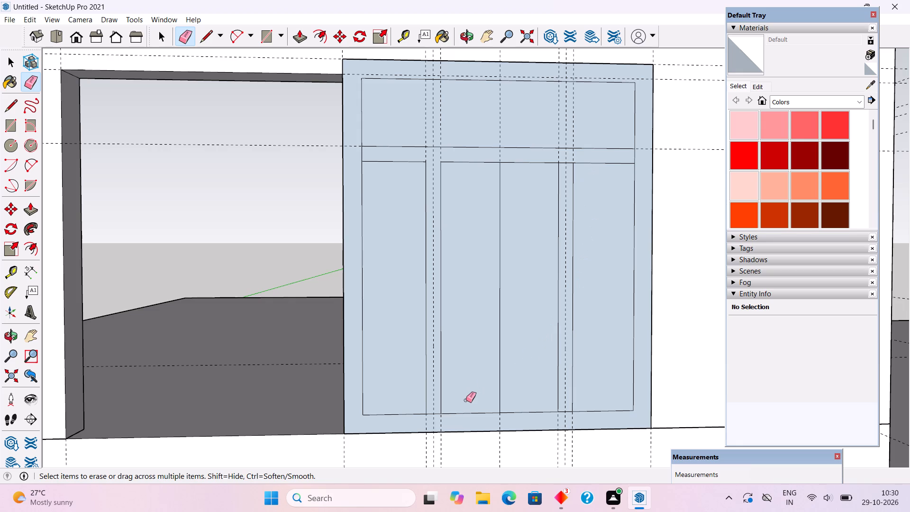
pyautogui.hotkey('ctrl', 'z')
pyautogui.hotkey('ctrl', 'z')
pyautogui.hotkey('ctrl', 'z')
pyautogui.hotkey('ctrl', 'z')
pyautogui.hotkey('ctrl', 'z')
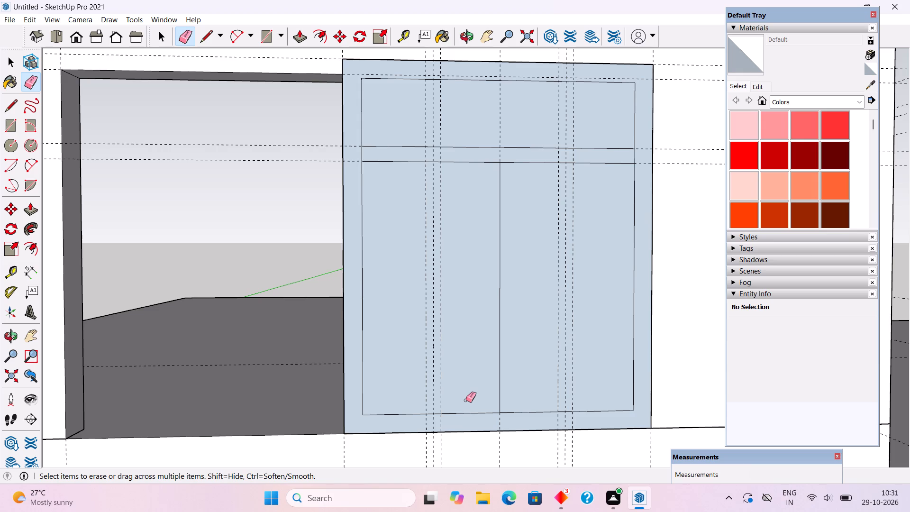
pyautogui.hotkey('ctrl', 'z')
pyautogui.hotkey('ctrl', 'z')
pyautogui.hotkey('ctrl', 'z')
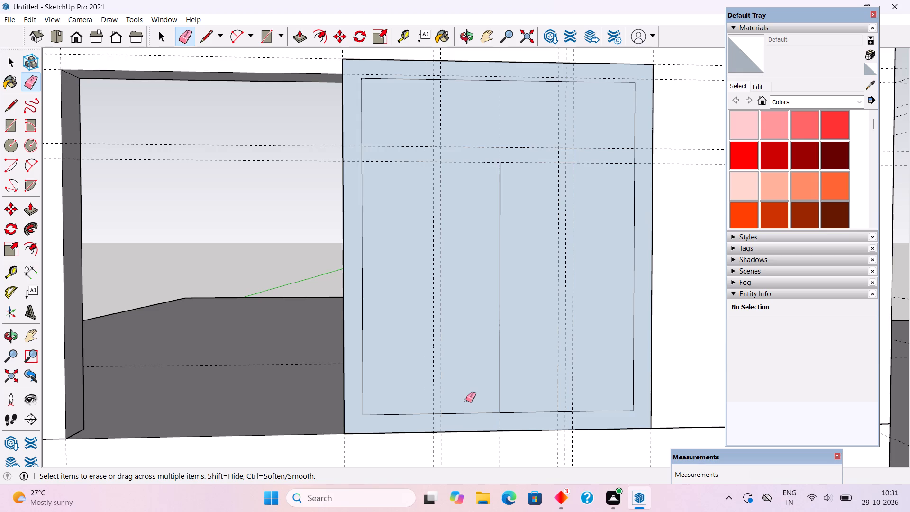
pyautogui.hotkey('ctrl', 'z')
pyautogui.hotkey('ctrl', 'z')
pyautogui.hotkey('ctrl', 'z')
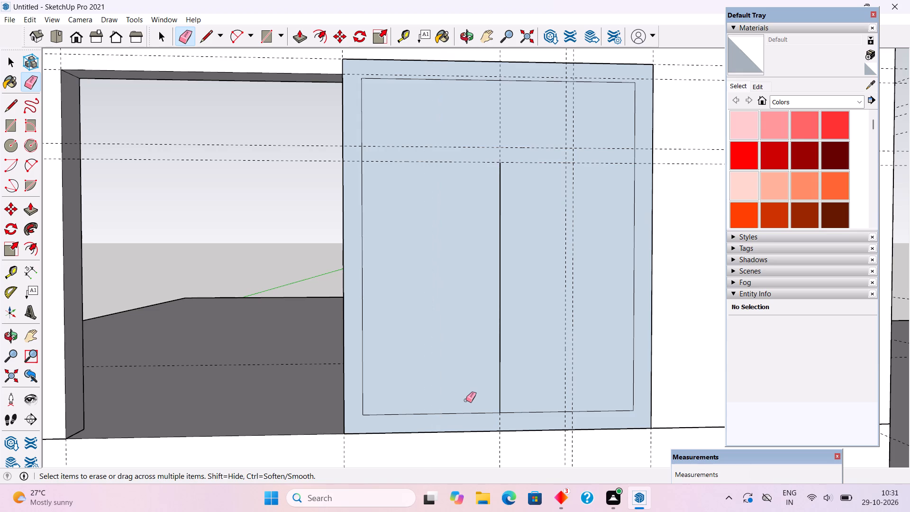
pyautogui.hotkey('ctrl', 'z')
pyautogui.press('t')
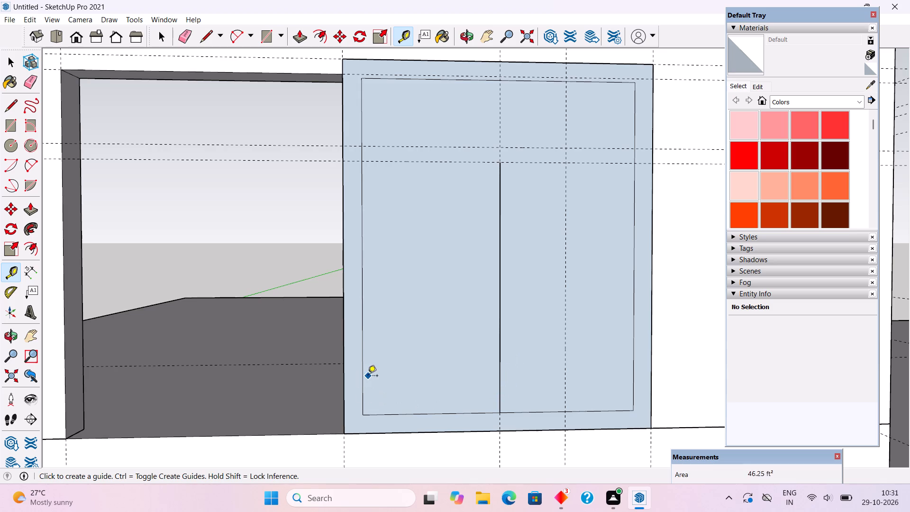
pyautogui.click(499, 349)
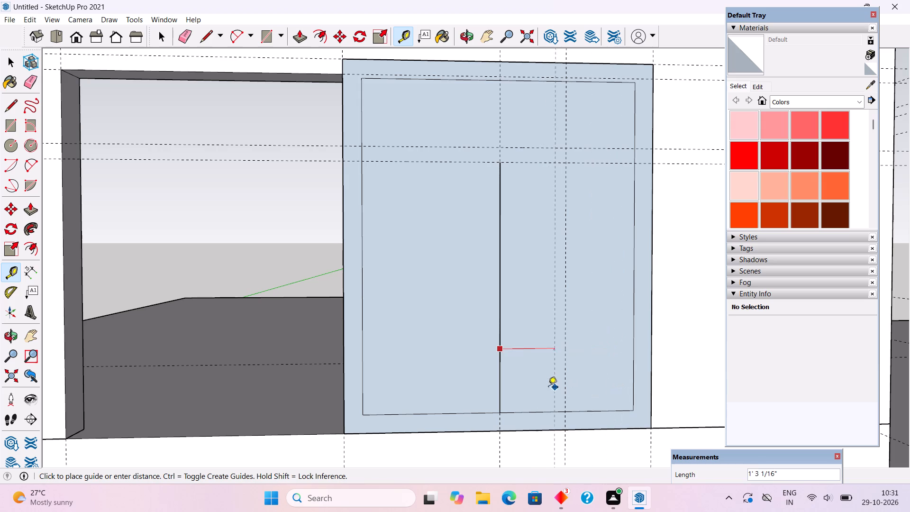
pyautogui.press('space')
# Undo the remaining 1.5' guide and the vertical line along the centre guide.
pyautogui.hotkey('ctrl', 'z')
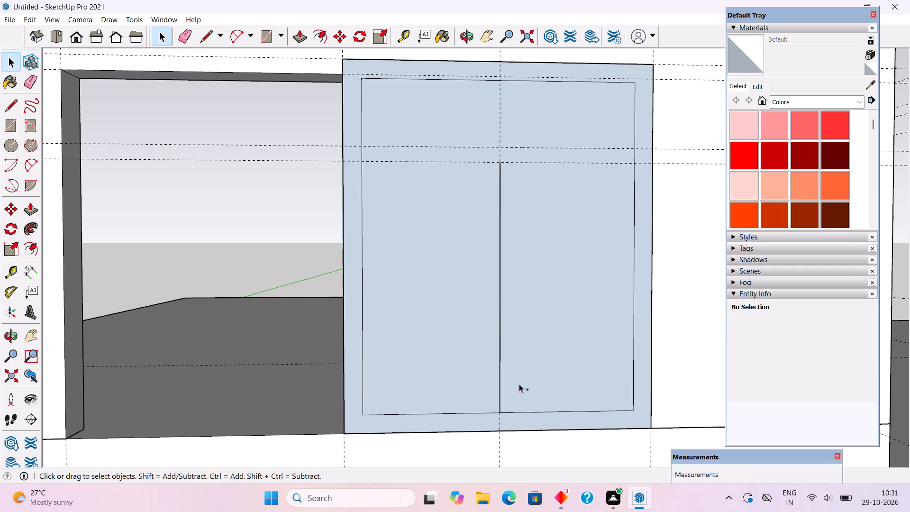
pyautogui.hotkey('ctrl', 'z')
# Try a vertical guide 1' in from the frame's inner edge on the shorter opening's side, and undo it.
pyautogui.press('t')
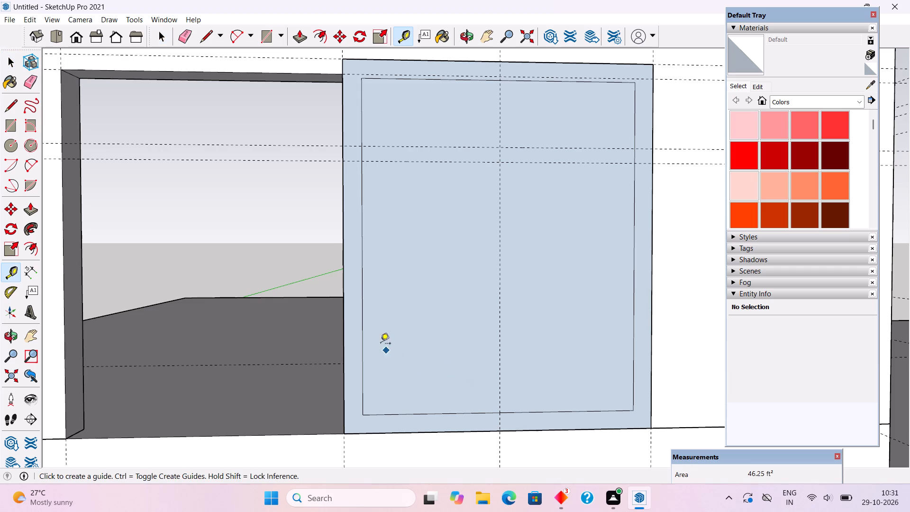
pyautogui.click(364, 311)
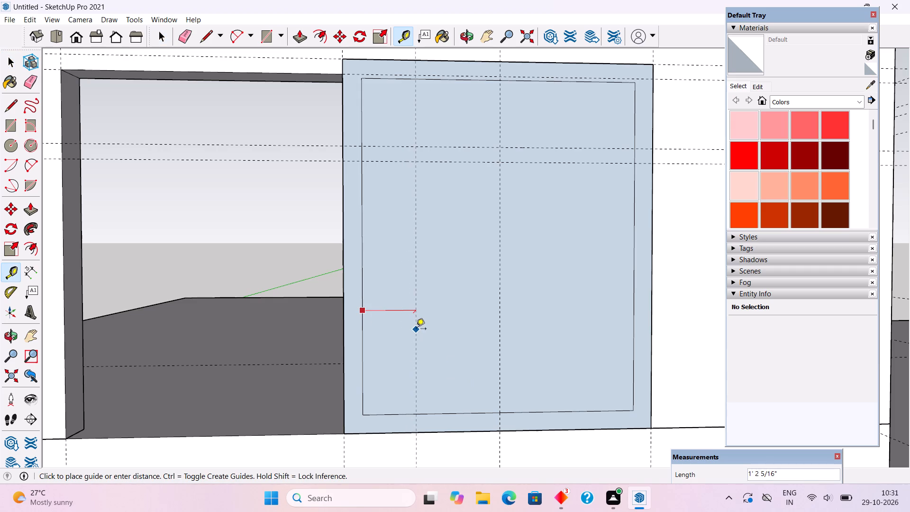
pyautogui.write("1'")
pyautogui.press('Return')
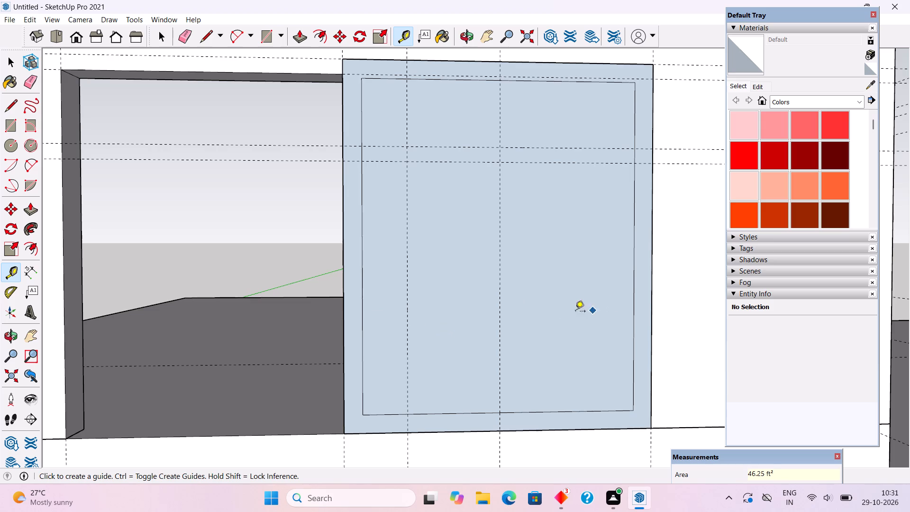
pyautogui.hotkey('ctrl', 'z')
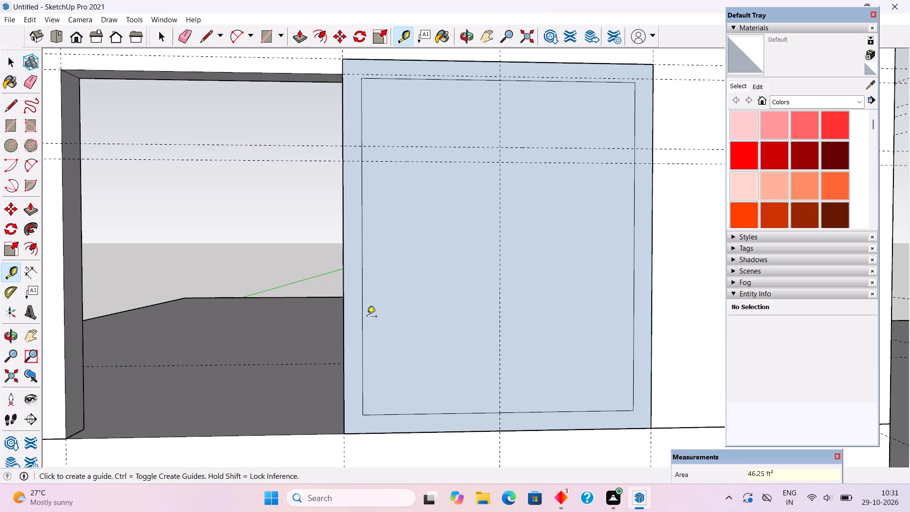
# Place two vertical guides on the panel, each 2' inward from one of the frame's inner side edges.
pyautogui.click(362, 345)
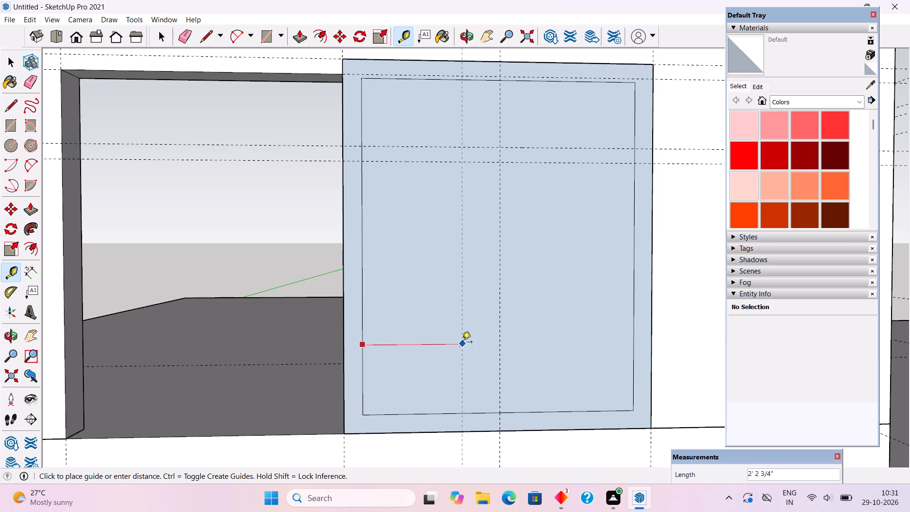
pyautogui.write("2'")
pyautogui.press('Return')
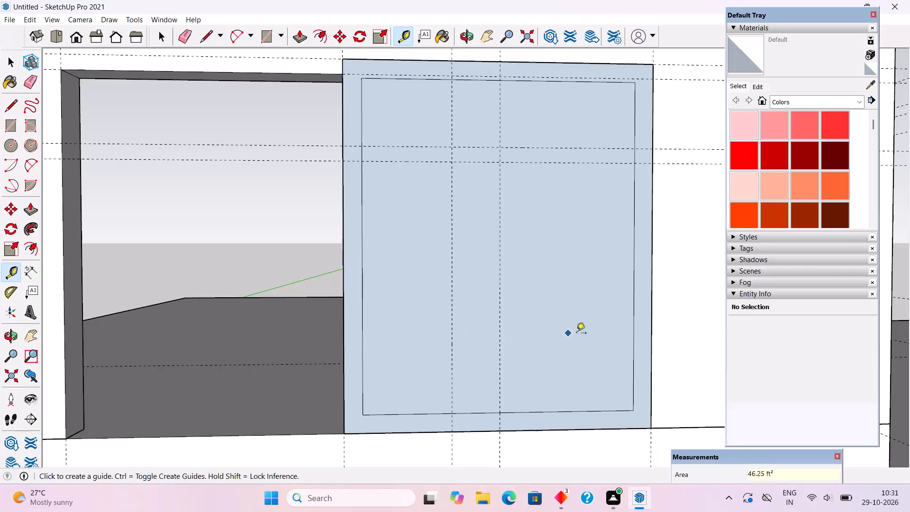
pyautogui.click(632, 328)
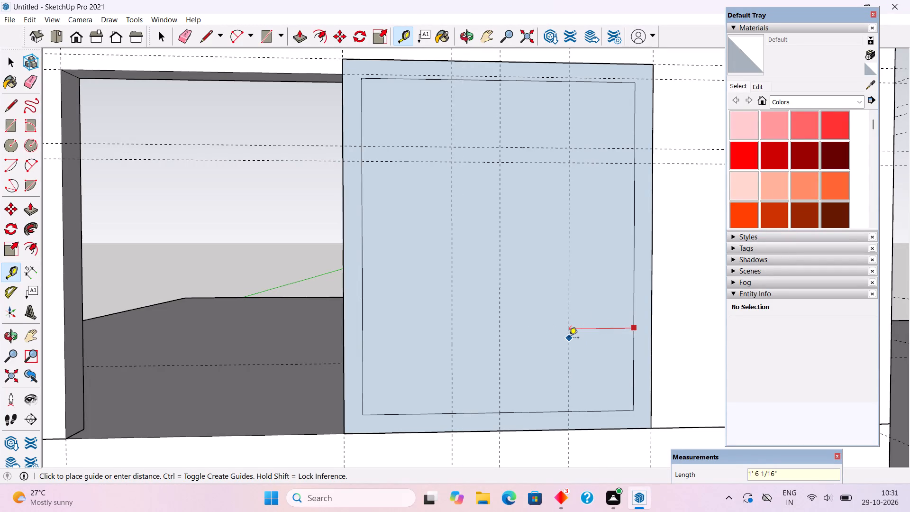
pyautogui.write("2'")
pyautogui.press('Return')
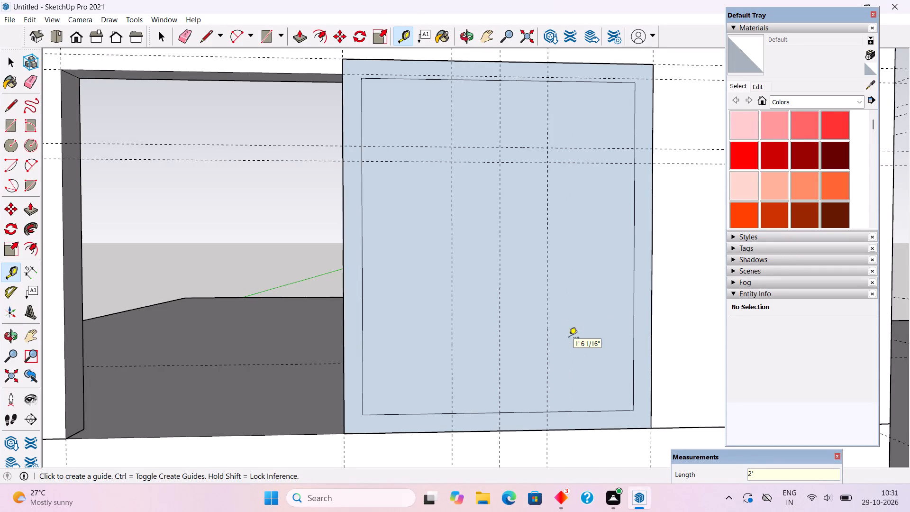
# Offset guides 2" to both sides of each of the two new vertical guides for the mullion widths.
pyautogui.scroll(3, 447, 356)
pyautogui.click(453, 346)
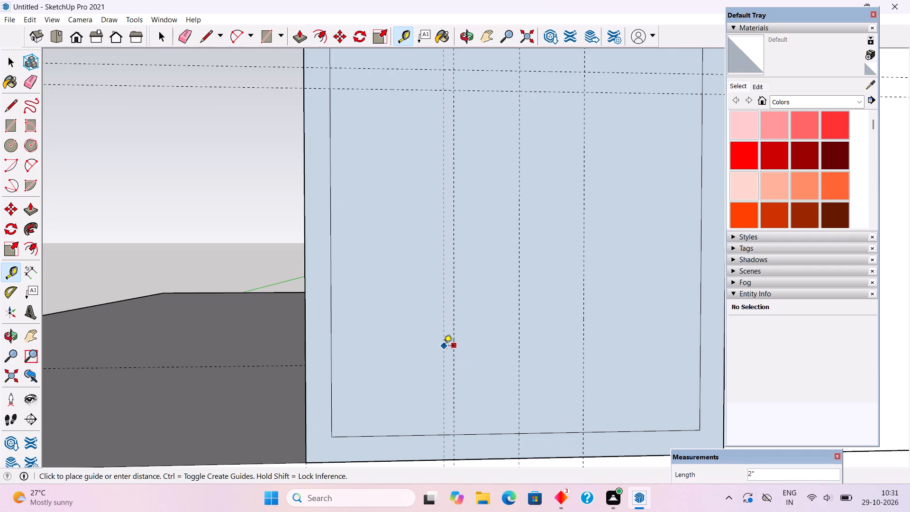
pyautogui.click(444, 346)
pyautogui.click(451, 359)
pyautogui.write('2"')
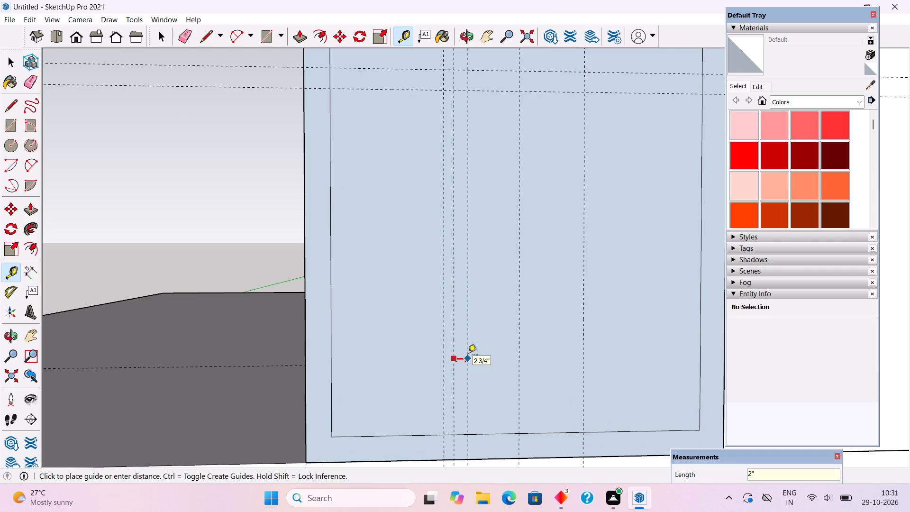
pyautogui.press('Return')
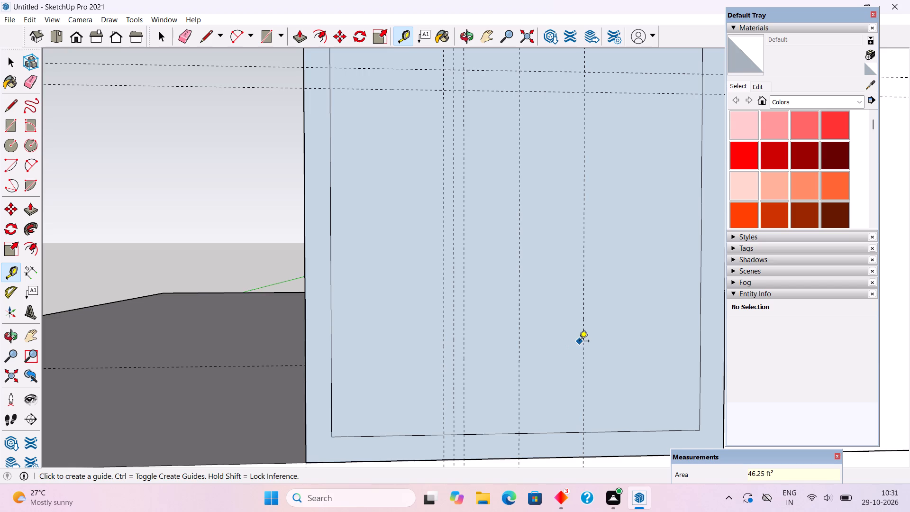
pyautogui.click(584, 349)
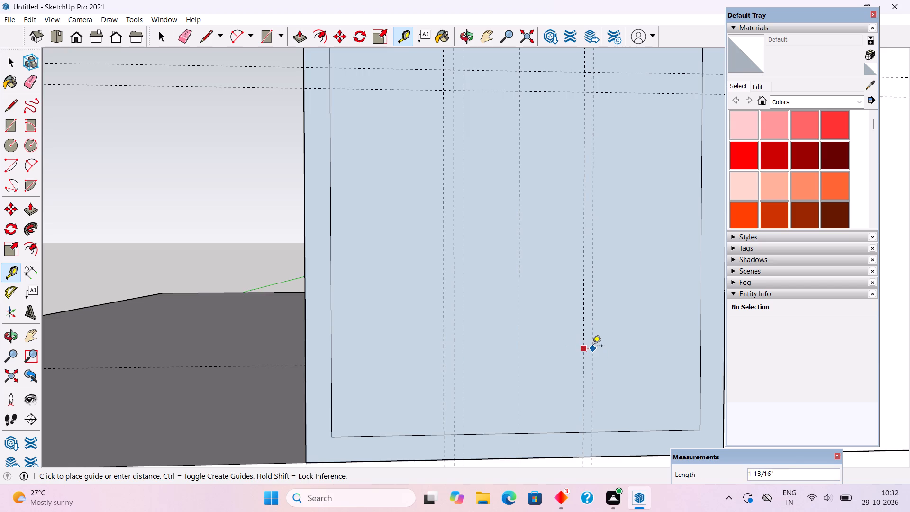
pyautogui.click(592, 347)
pyautogui.write('2"')
pyautogui.press('Return')
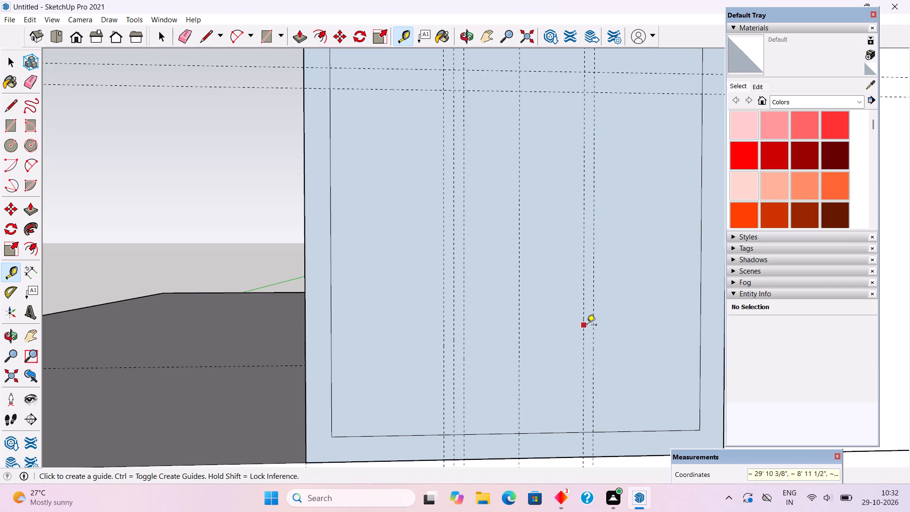
pyautogui.click(587, 320)
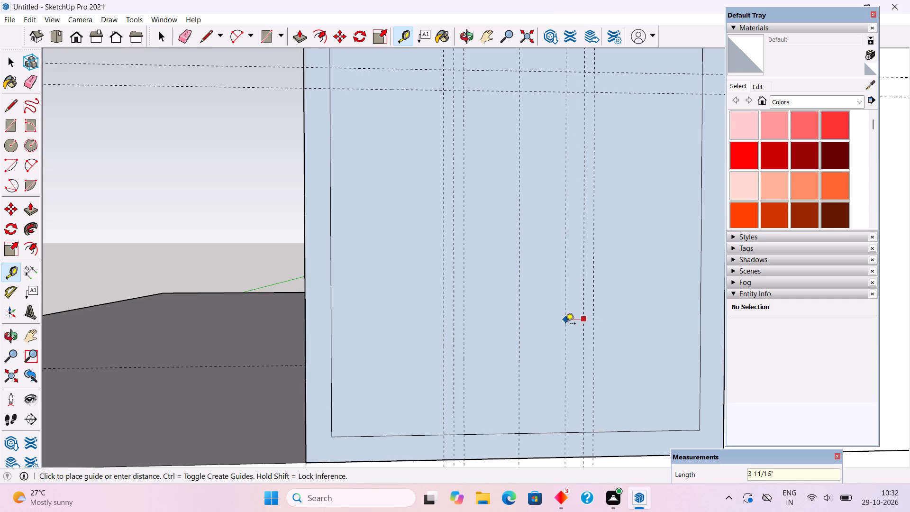
pyautogui.click(565, 324)
pyautogui.write('2"')
pyautogui.press('Return')
# Draw two 6' 2" horizontal lines along the rail guides between the frame's inner side edges.
pyautogui.scroll(-2, 339, 236)
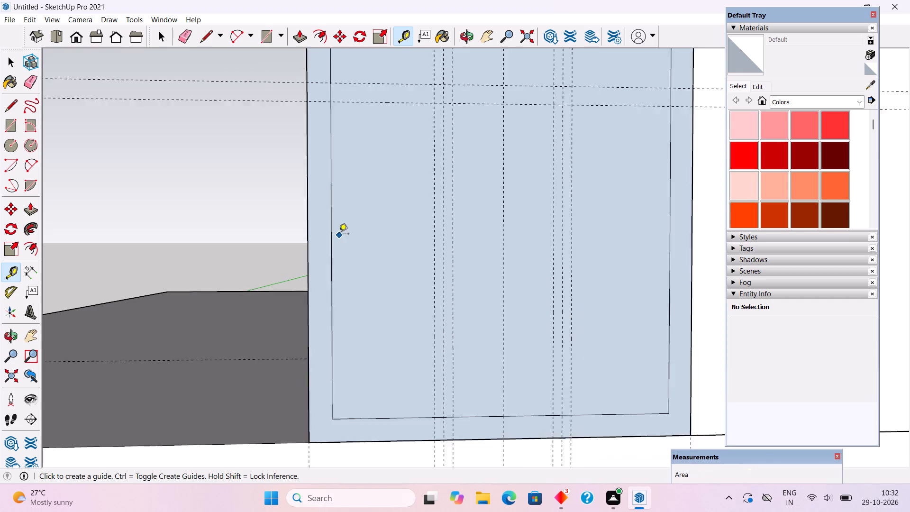
pyautogui.scroll(-3, 339, 235)
pyautogui.moveTo(390, 350); pyautogui.dragTo(357, 370, button='middle')
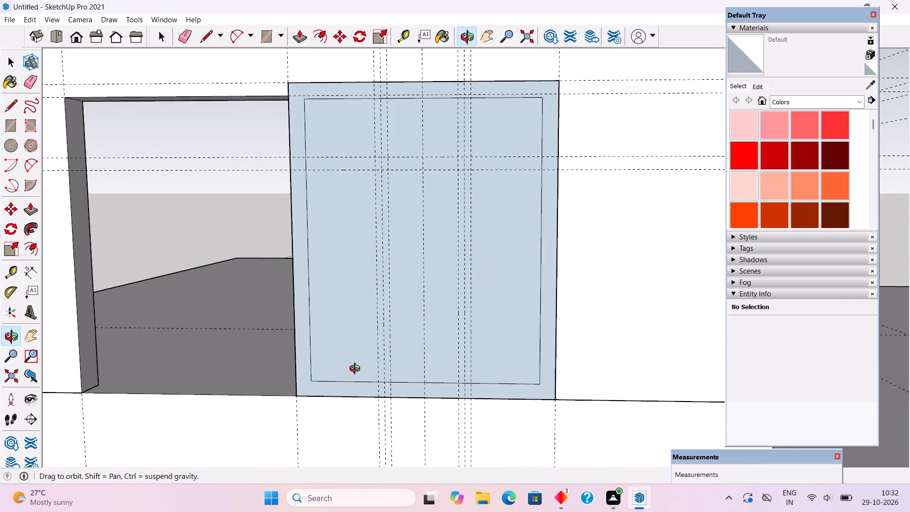
pyautogui.moveTo(357, 370); pyautogui.dragTo(356, 370, button='middle')
pyautogui.press('l')
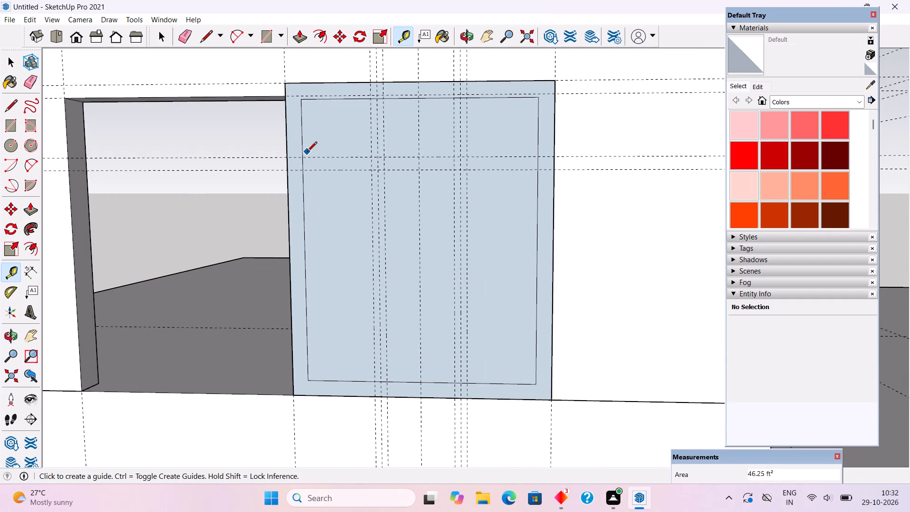
pyautogui.click(303, 157)
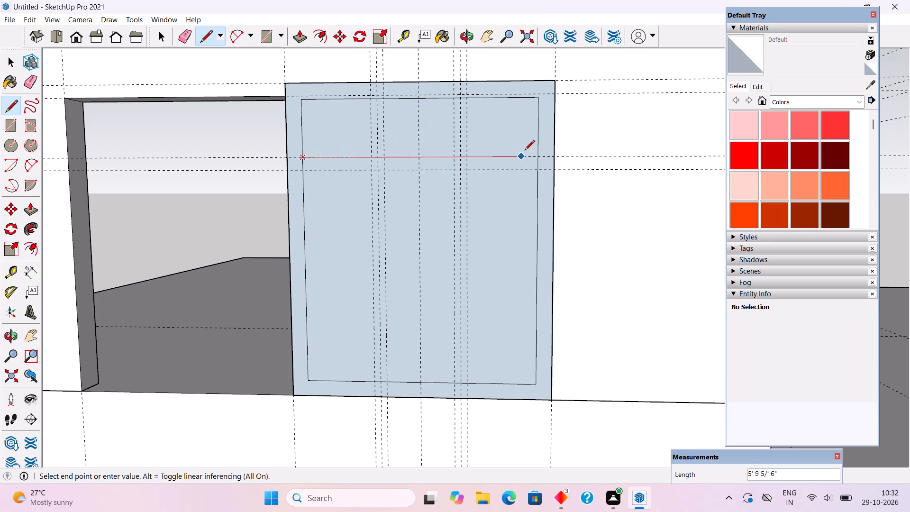
pyautogui.click(537, 155)
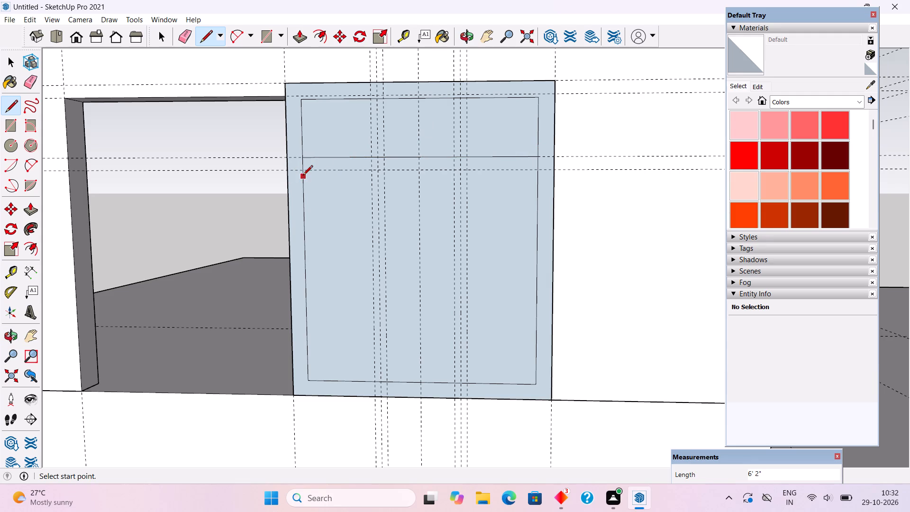
pyautogui.click(301, 173)
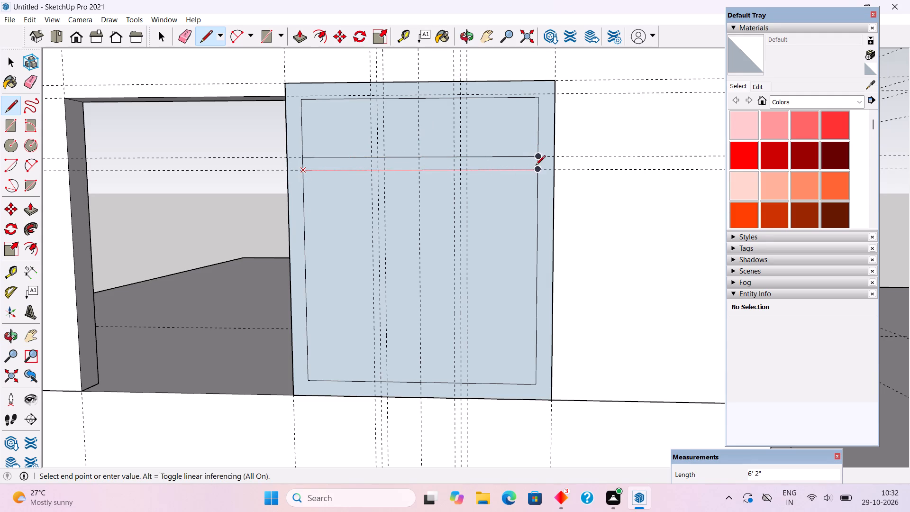
pyautogui.click(536, 166)
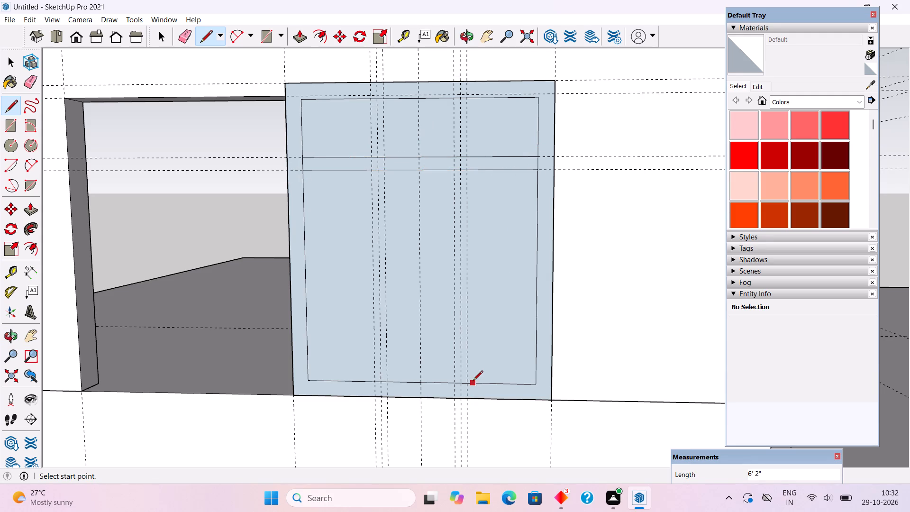
# Draw four 5' 8" vertical lines along the outer mullion guides, from the frame's inner bottom edge to the lower rail line.
pyautogui.click(470, 384)
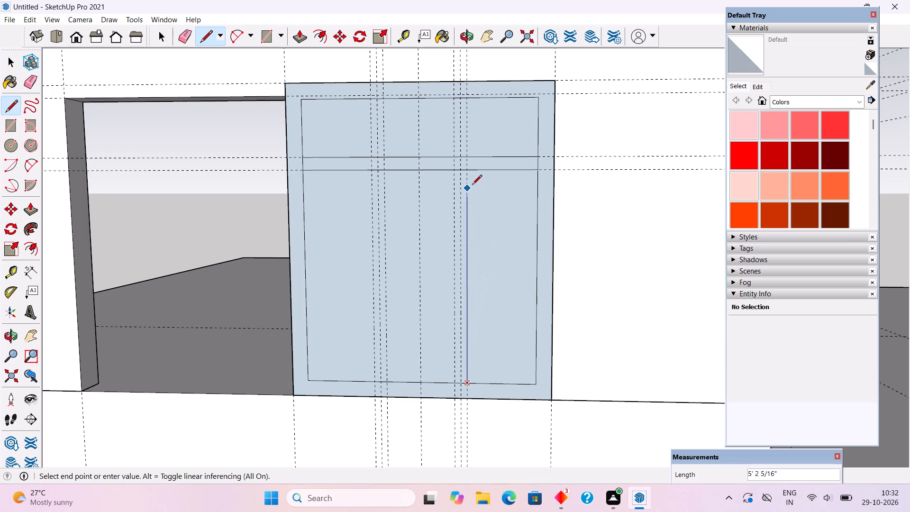
pyautogui.click(468, 173)
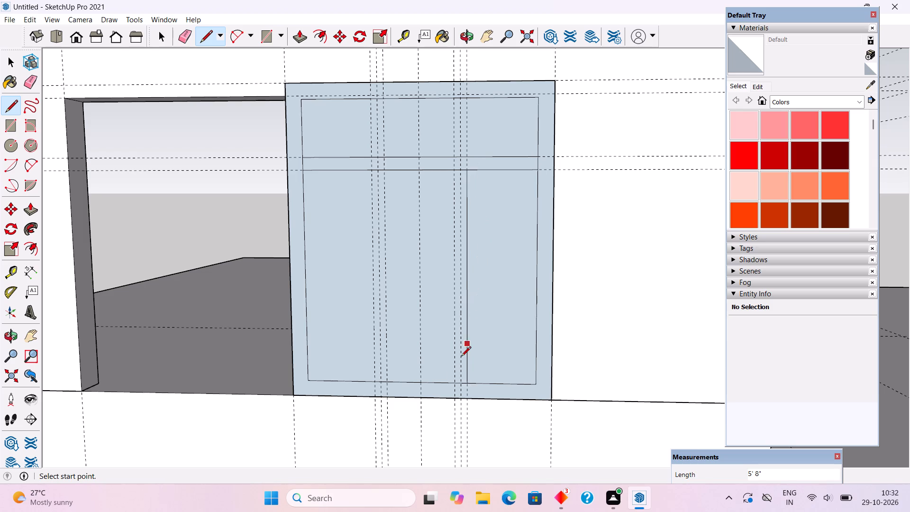
pyautogui.click(452, 384)
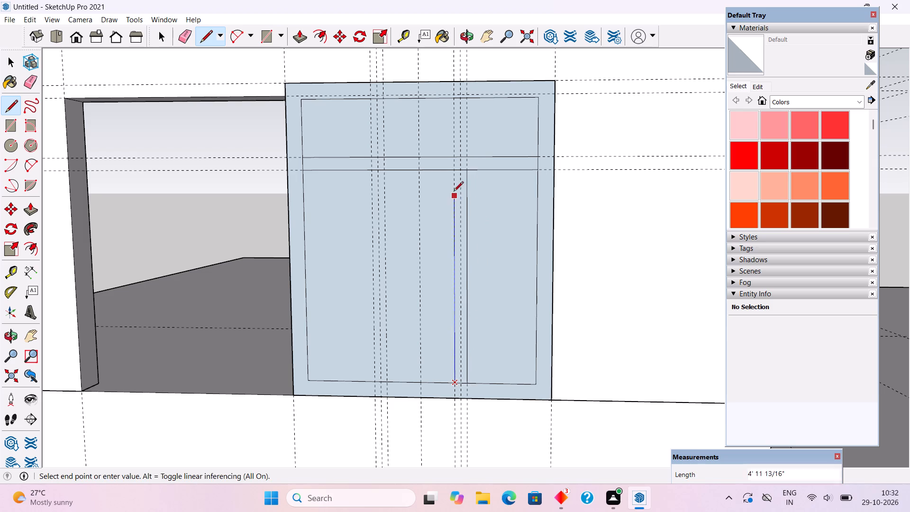
pyautogui.click(453, 169)
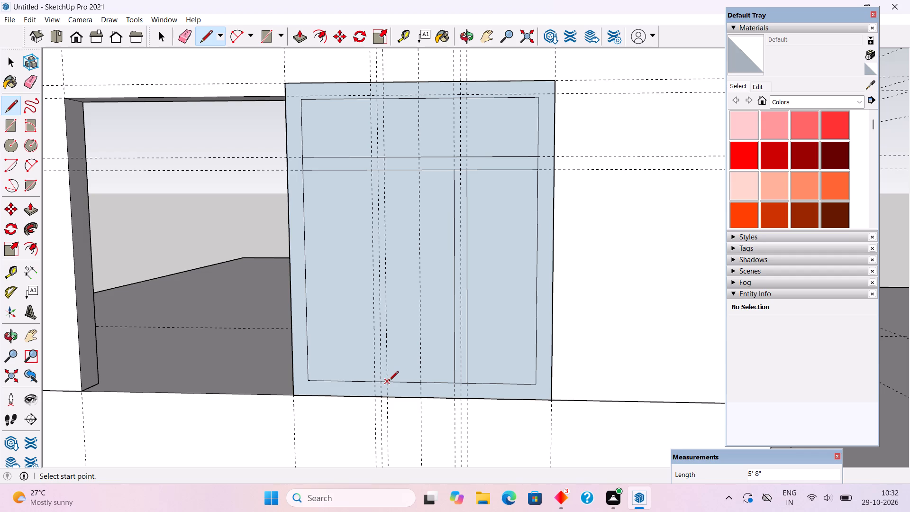
pyautogui.click(373, 381)
pyautogui.click(374, 169)
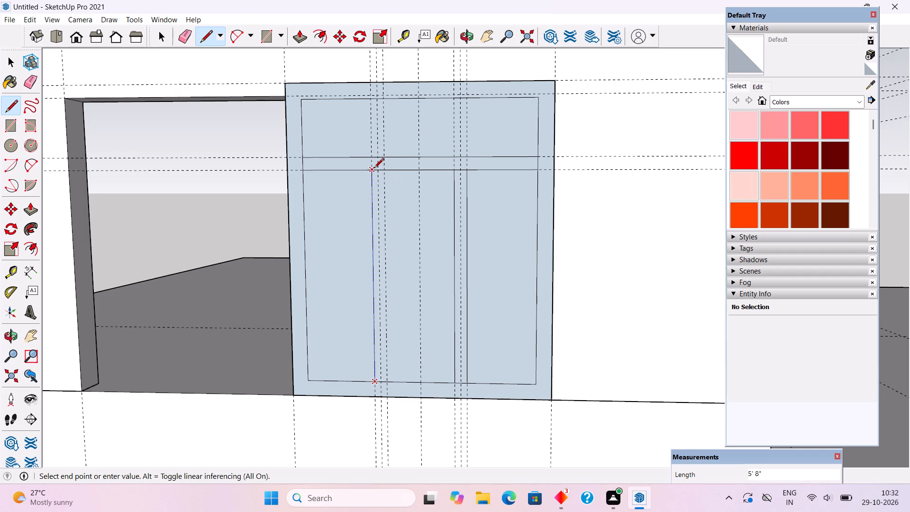
pyautogui.click(387, 383)
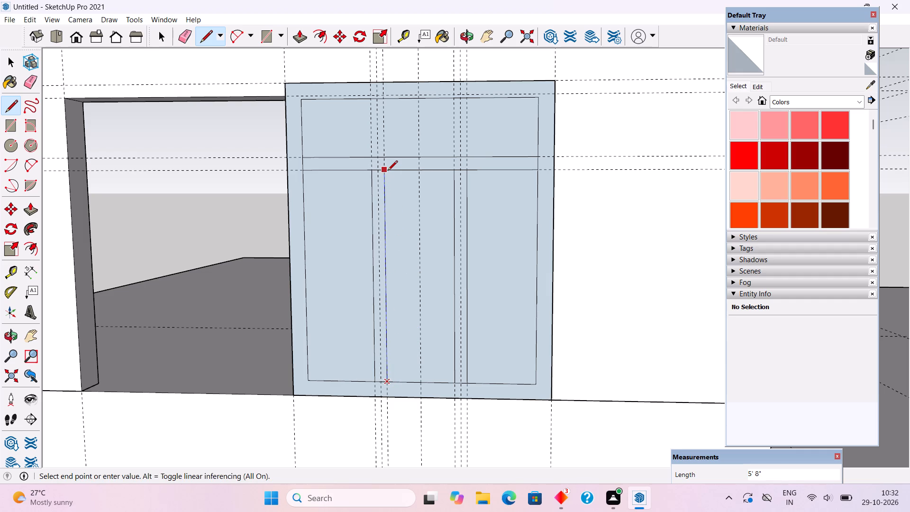
pyautogui.click(384, 171)
# Erase the six short edge segments where the rail and two mullions meet the frame and each other on the taller opening's panel.
pyautogui.moveTo(431, 296); pyautogui.dragTo(432, 297, button='middle')
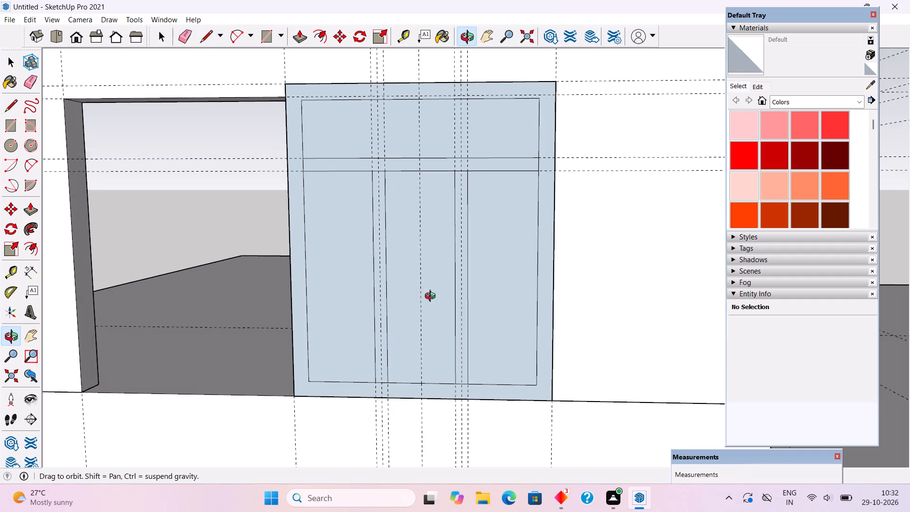
pyautogui.moveTo(432, 297); pyautogui.dragTo(488, 270, button='middle')
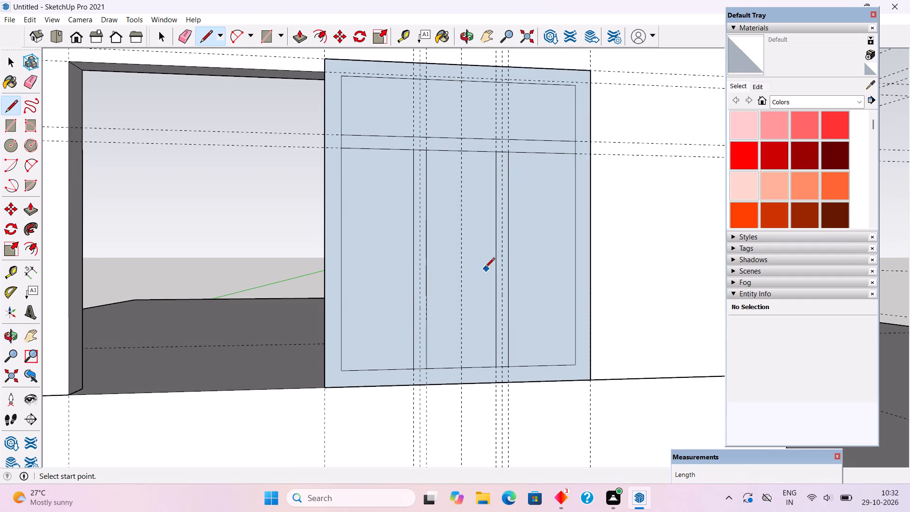
pyautogui.press('e')
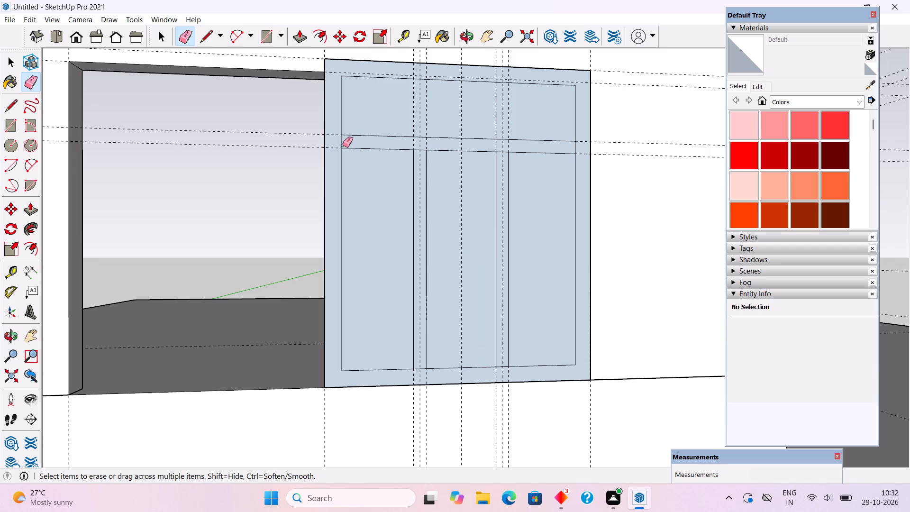
pyautogui.click(341, 145)
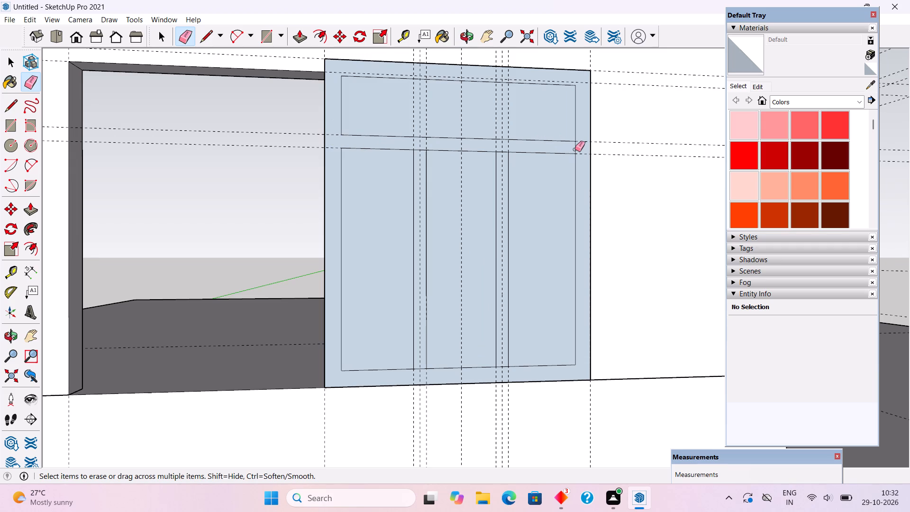
pyautogui.click(575, 149)
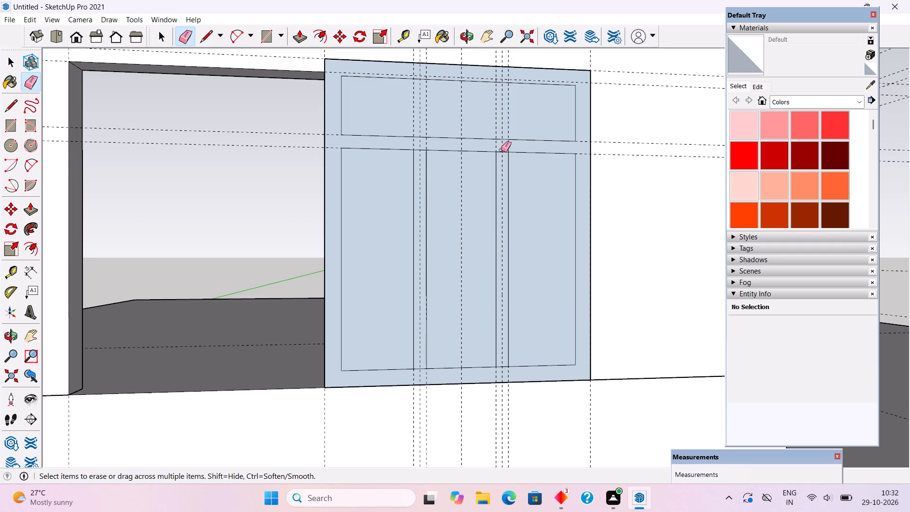
pyautogui.scroll(3, 501, 151)
pyautogui.click(501, 152)
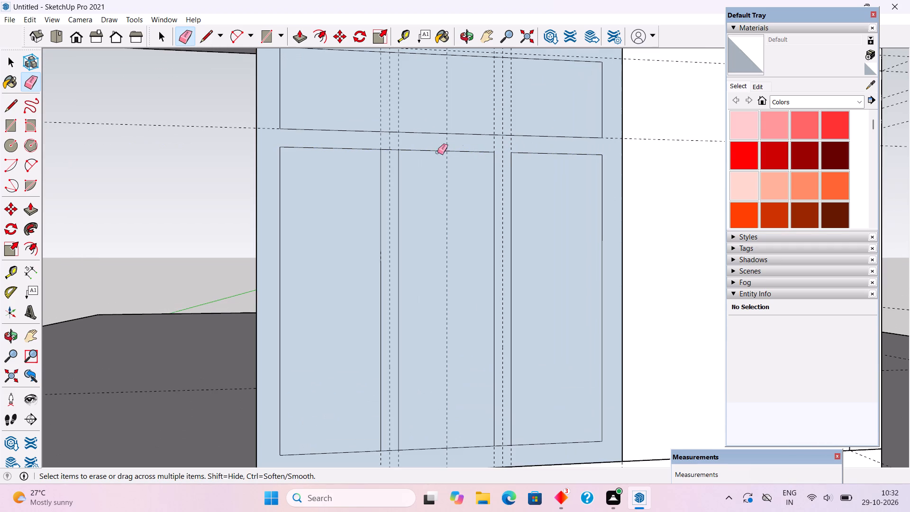
pyautogui.click(394, 150)
pyautogui.scroll(-3, 399, 138)
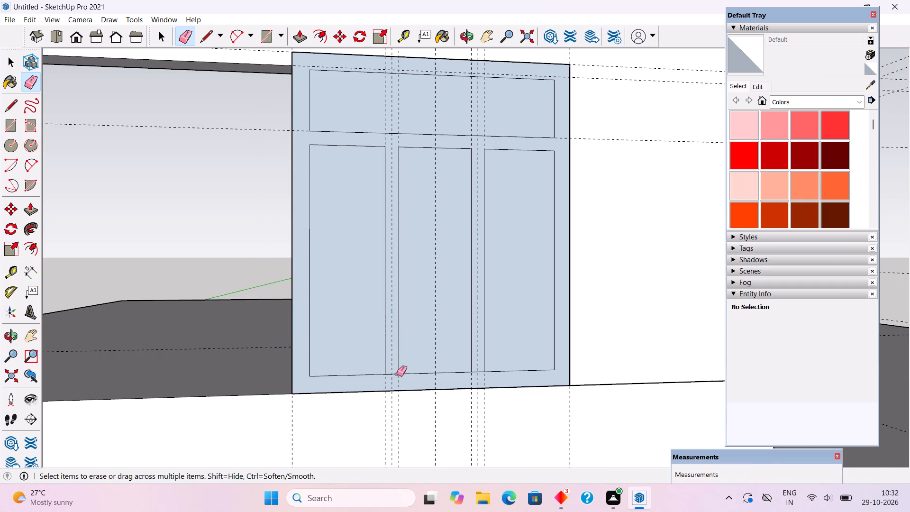
pyautogui.scroll(3, 397, 377)
pyautogui.click(393, 373)
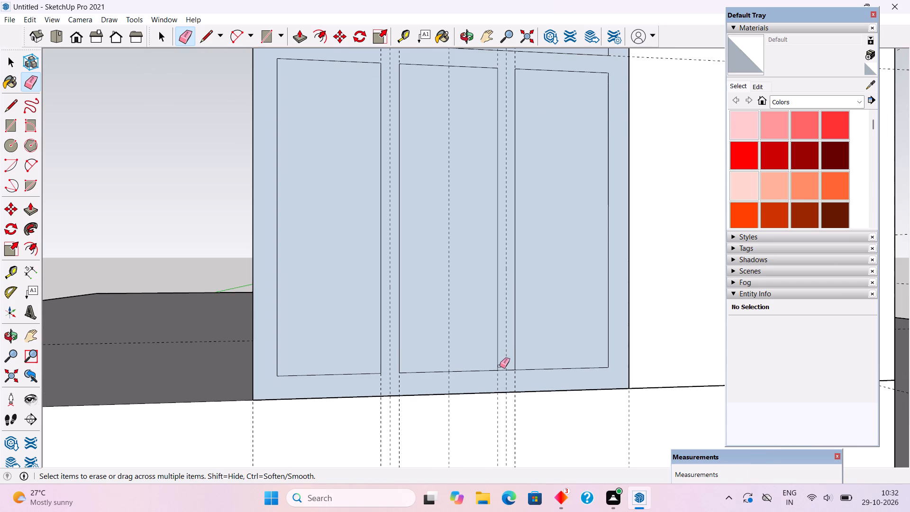
pyautogui.click(503, 370)
pyautogui.scroll(-5, 512, 392)
# Delete the four pane faces inside the panel: the one above the rail and the three between the mullions.
pyautogui.press('space')
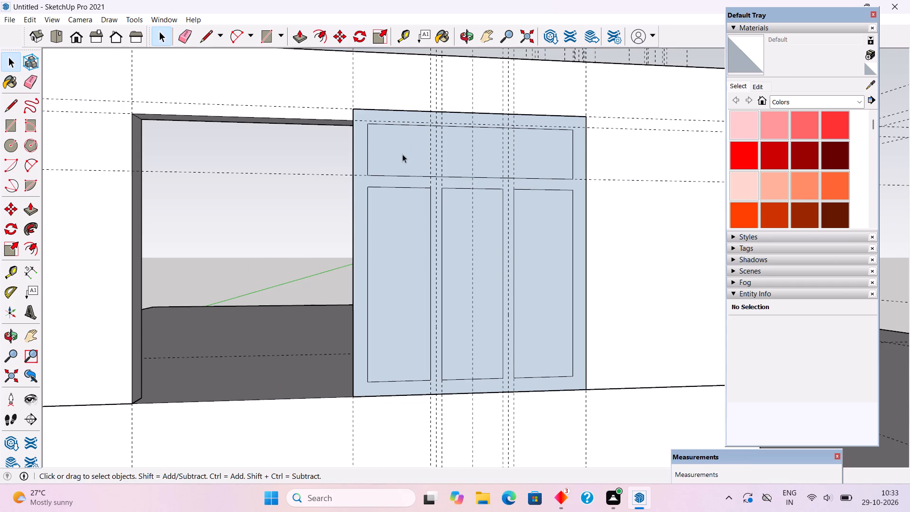
pyautogui.click(402, 154)
pyautogui.press('Delete')
pyautogui.click(416, 299)
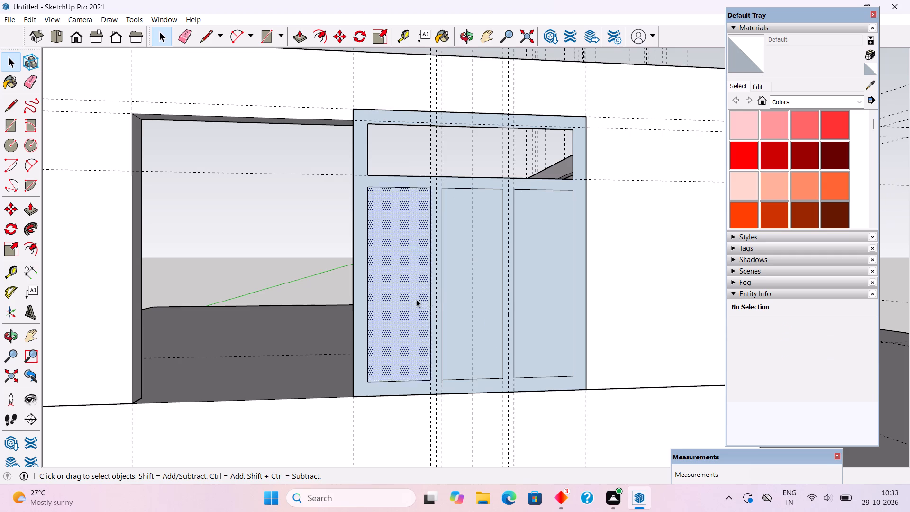
pyautogui.press('Delete')
pyautogui.press('Delete')
pyautogui.click(444, 287)
pyautogui.press('Delete')
pyautogui.click(542, 294)
pyautogui.press('Delete')
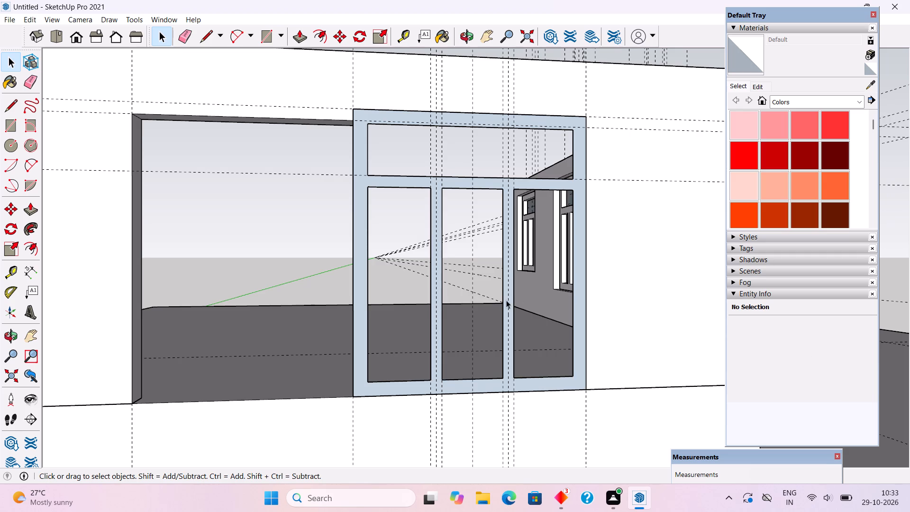
# Push/Pull the remaining frame, rail and mullion face by 4".
pyautogui.scroll(-1, 500, 304)
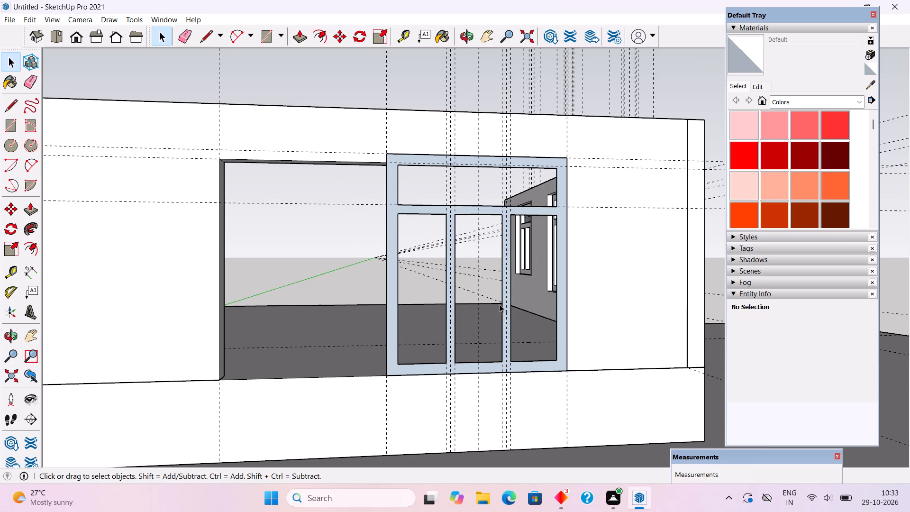
pyautogui.scroll(-2, 500, 304)
pyautogui.moveTo(505, 327); pyautogui.dragTo(518, 360, button='middle')
pyautogui.moveTo(518, 360); pyautogui.dragTo(574, 392, button='middle')
pyautogui.press('p')
pyautogui.scroll(5, 591, 346)
pyautogui.click(596, 349)
pyautogui.press('4')
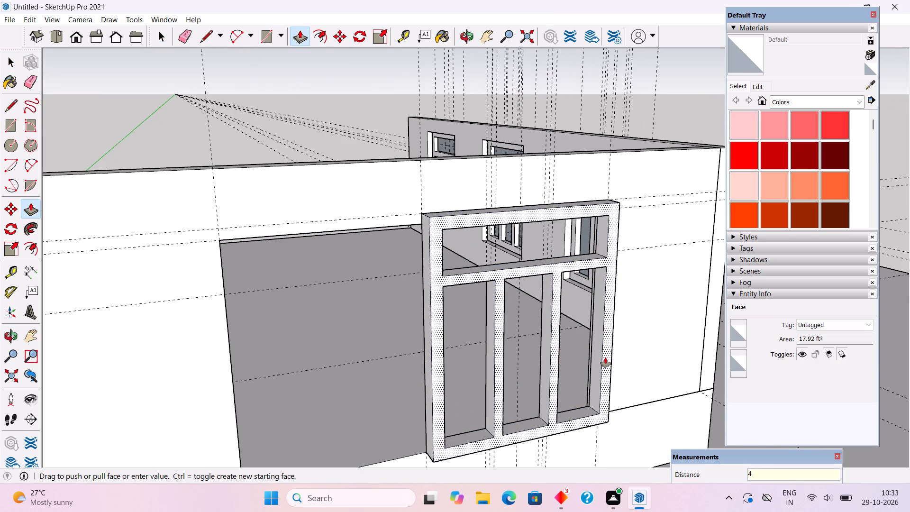
pyautogui.hotkey('shift', '"')
pyautogui.press('Return')
pyautogui.press('space')
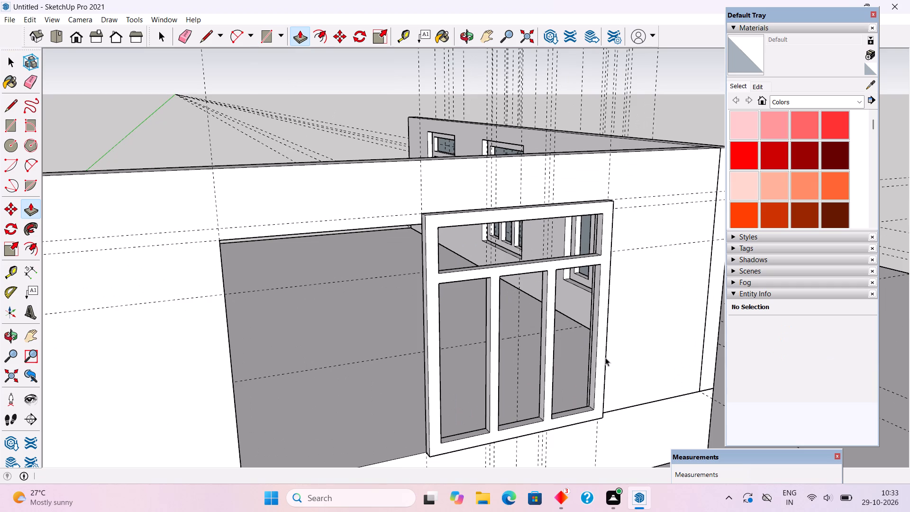
# Select all connected geometry of the extruded frame and make it a group.
pyautogui.scroll(3, 605, 357)
pyautogui.tripleClick(601, 348)
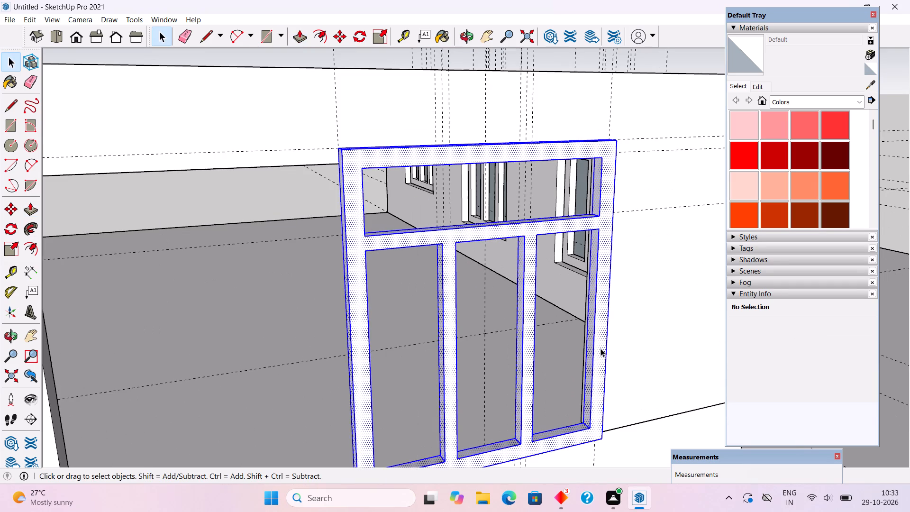
pyautogui.rightClick(601, 348)
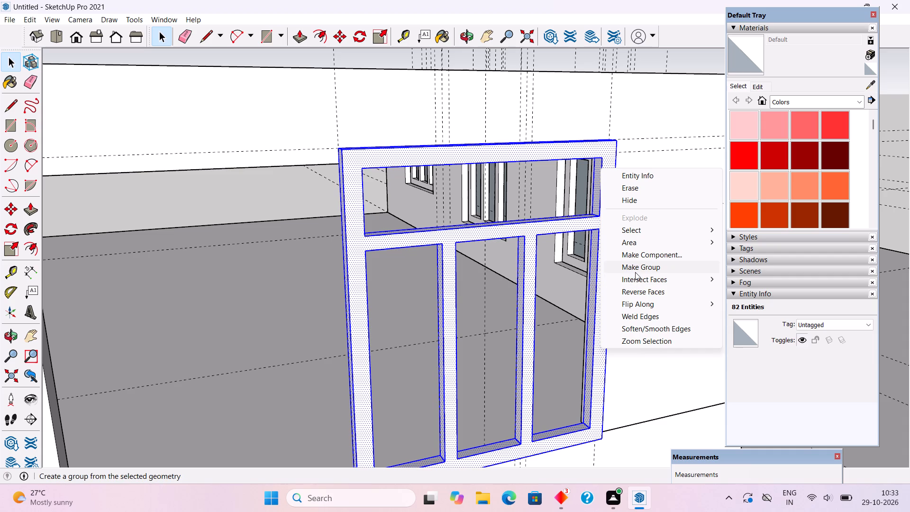
pyautogui.click(635, 272)
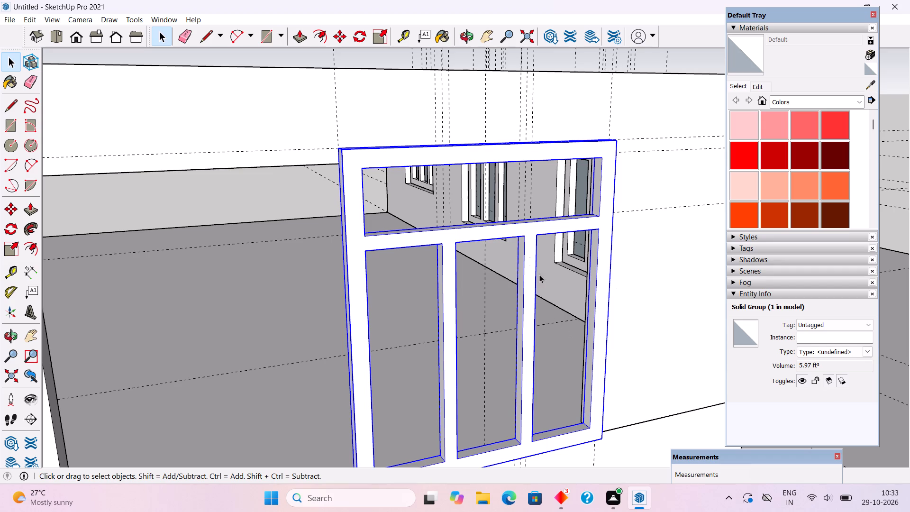
pyautogui.scroll(-4, 478, 235)
pyautogui.click(317, 99)
# Move the frame group 4" inward from its outer bottom corner to the opening's bottom corner, flush with the wall's outer face.
pyautogui.moveTo(458, 297); pyautogui.dragTo(528, 259, button='middle')
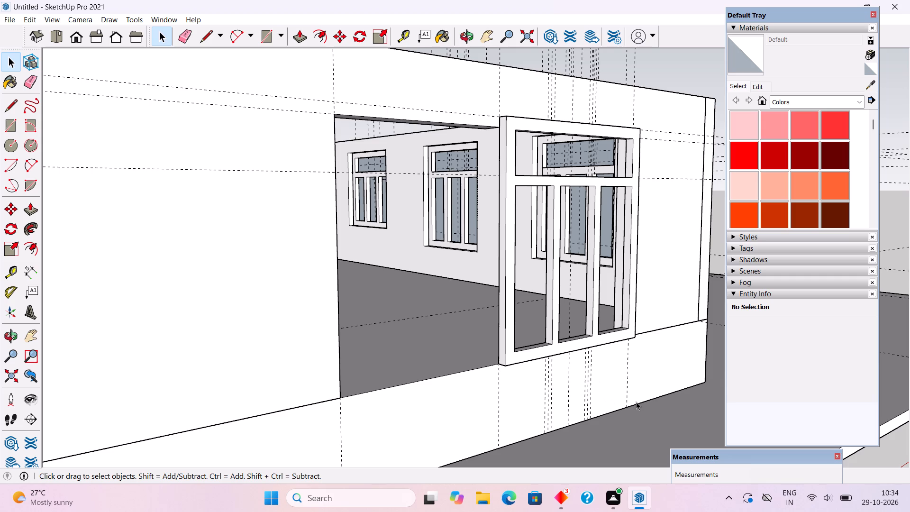
pyautogui.moveTo(641, 404); pyautogui.dragTo(708, 398, button='middle')
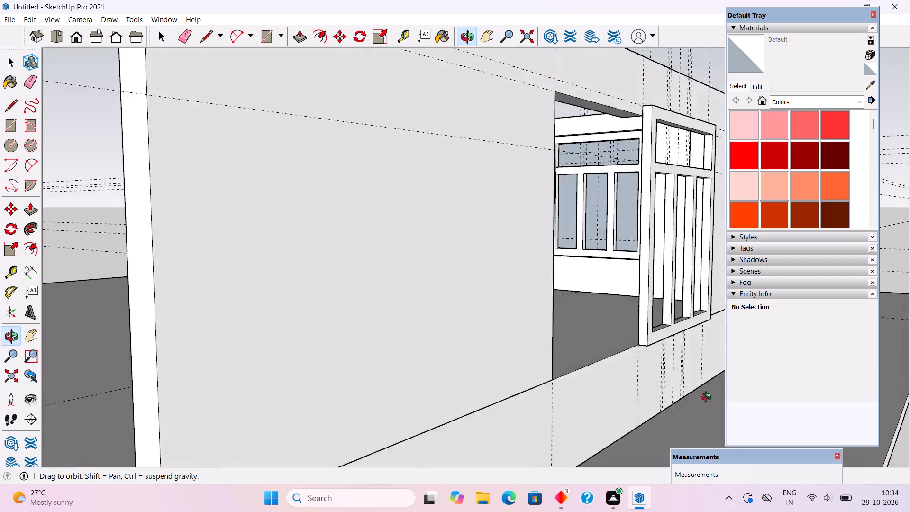
pyautogui.moveTo(708, 398); pyautogui.dragTo(646, 421, button='middle')
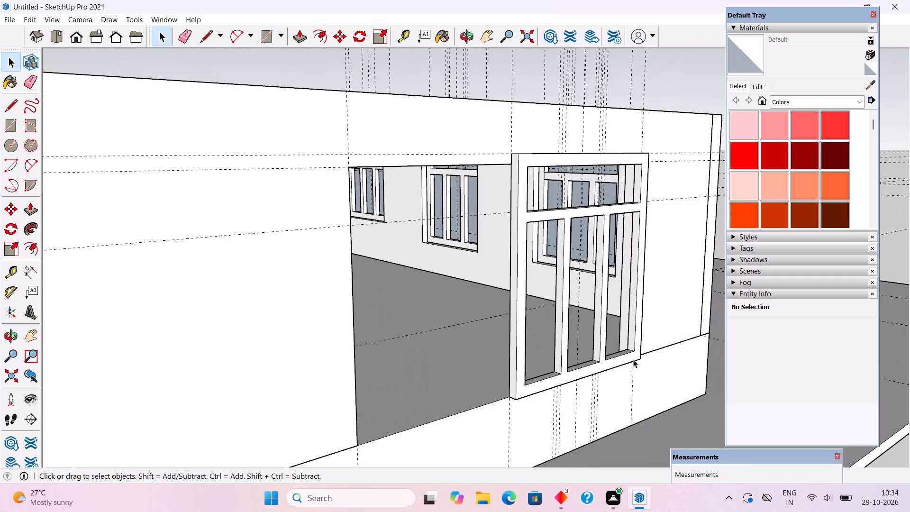
pyautogui.scroll(4, 633, 357)
pyautogui.scroll(-6, 633, 357)
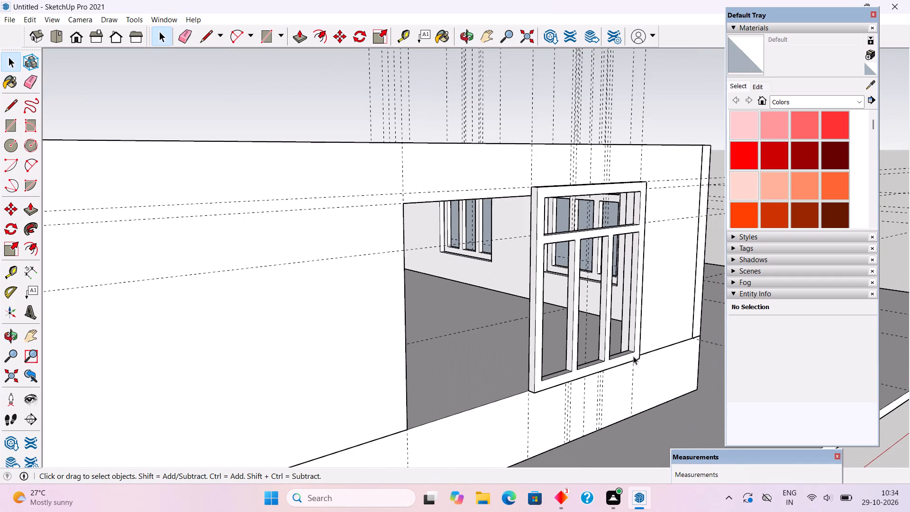
pyautogui.click(637, 350)
pyautogui.scroll(5, 638, 348)
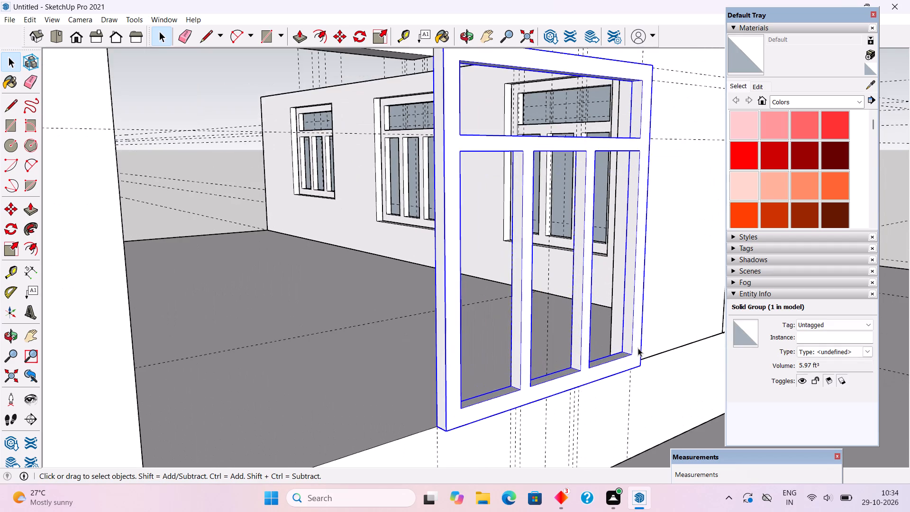
pyautogui.scroll(5, 640, 350)
pyautogui.press('m')
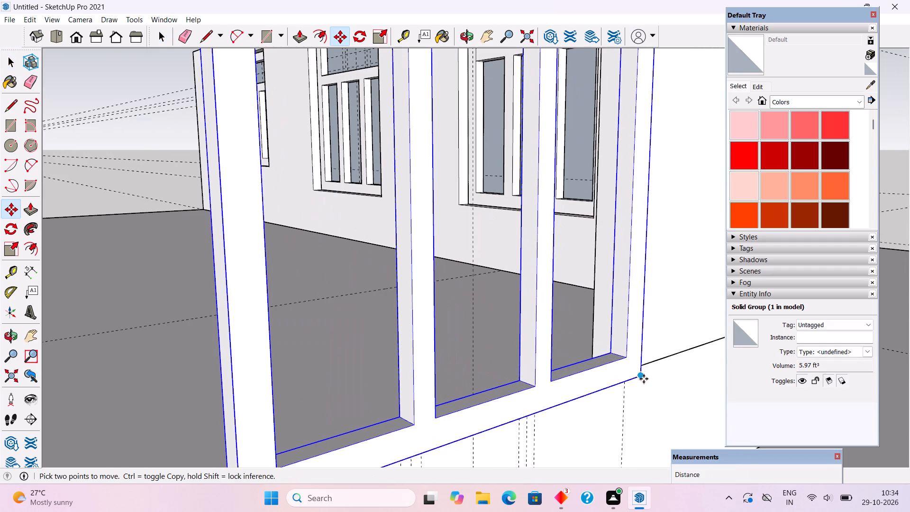
pyautogui.click(644, 379)
pyautogui.click(626, 372)
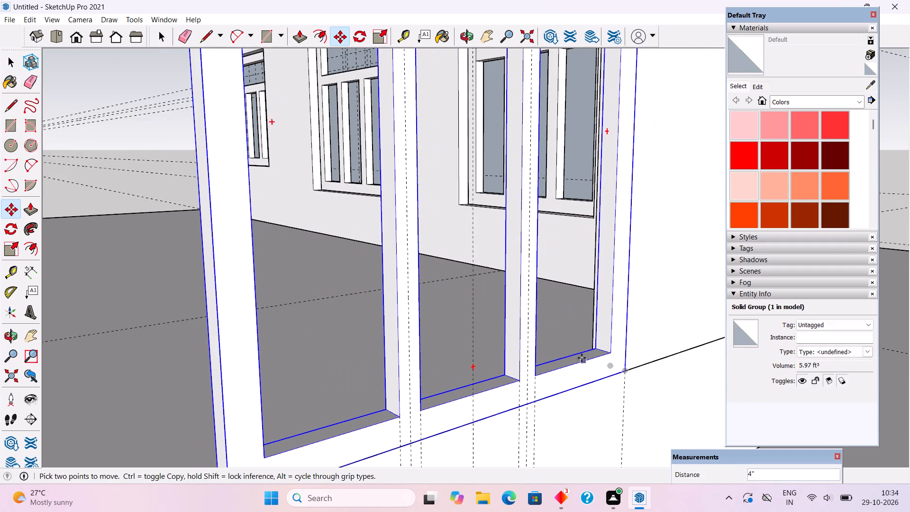
pyautogui.scroll(-10, 582, 358)
pyautogui.press('space')
pyautogui.scroll(-6, 582, 353)
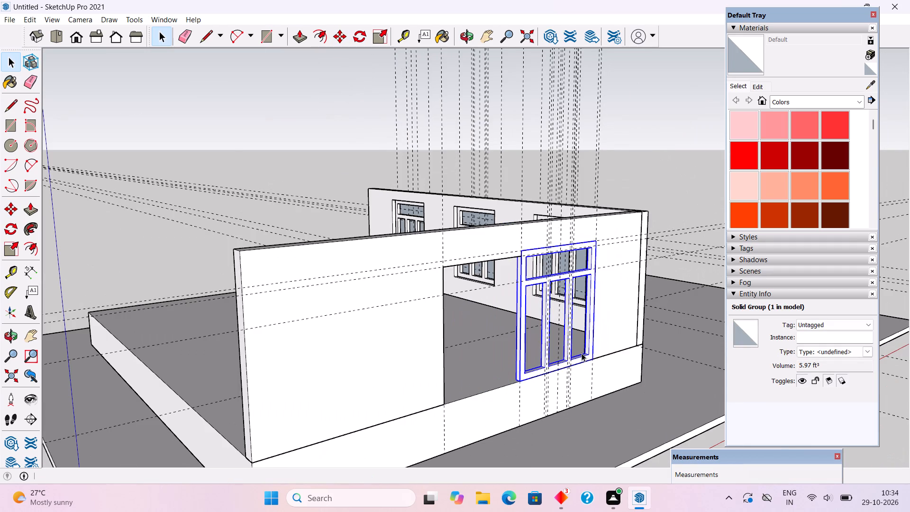
pyautogui.scroll(-1, 582, 353)
# Draw a 6' by 8' rectangle filling the shorter opening beside the frame, from its top corner to the opposite bottom corner.
pyautogui.moveTo(582, 353); pyautogui.dragTo(435, 299, button='middle')
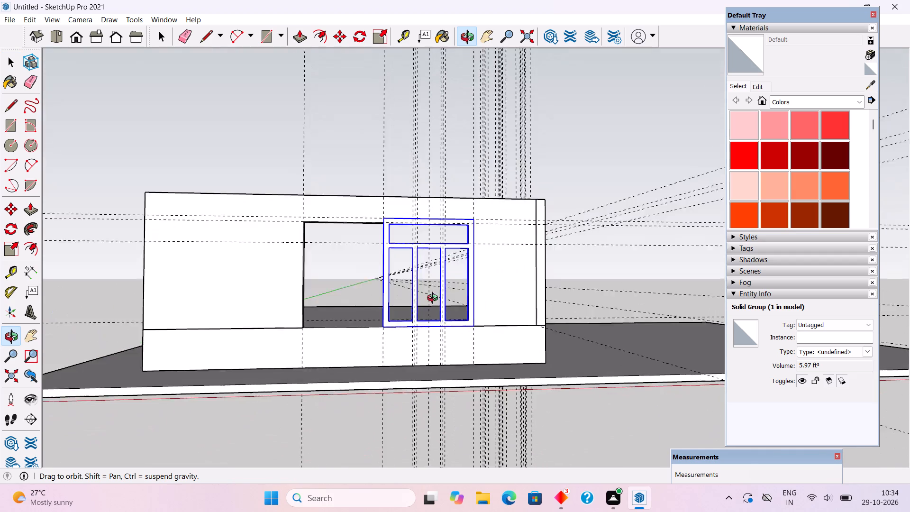
pyautogui.moveTo(435, 299); pyautogui.dragTo(433, 295, button='middle')
pyautogui.click(268, 152)
pyautogui.scroll(1, 309, 257)
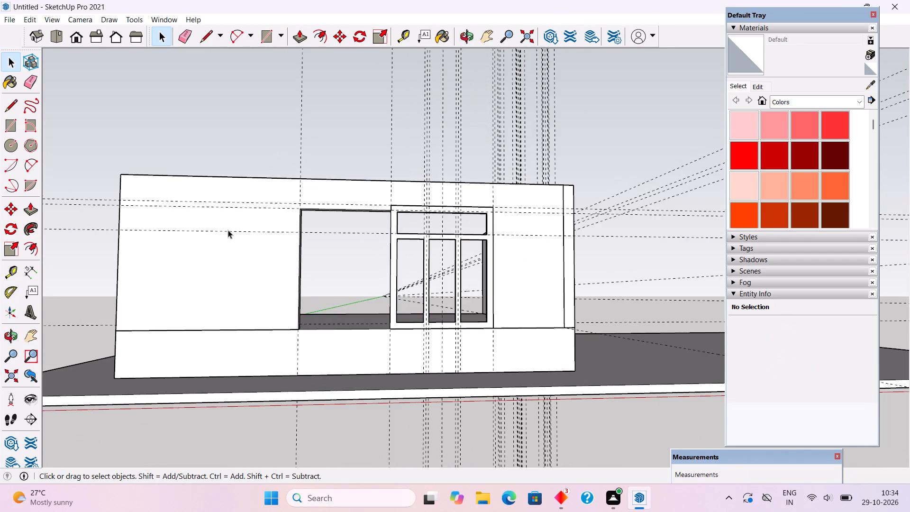
pyautogui.scroll(4, 228, 230)
pyautogui.moveTo(226, 236); pyautogui.dragTo(239, 278, button='middle')
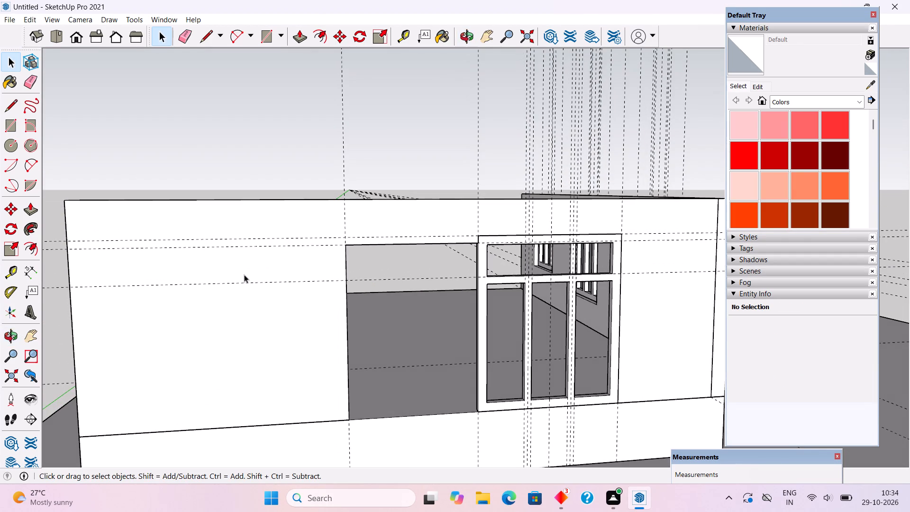
pyautogui.press('r')
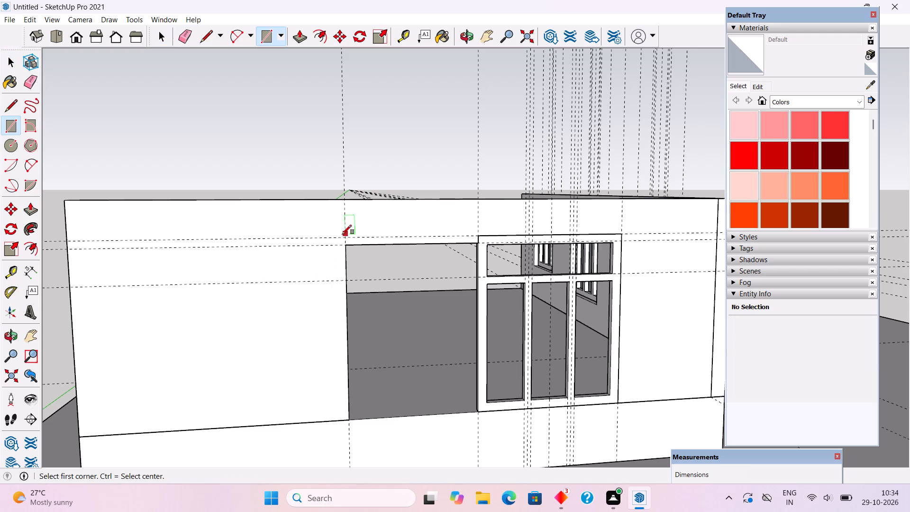
pyautogui.click(345, 245)
pyautogui.click(477, 413)
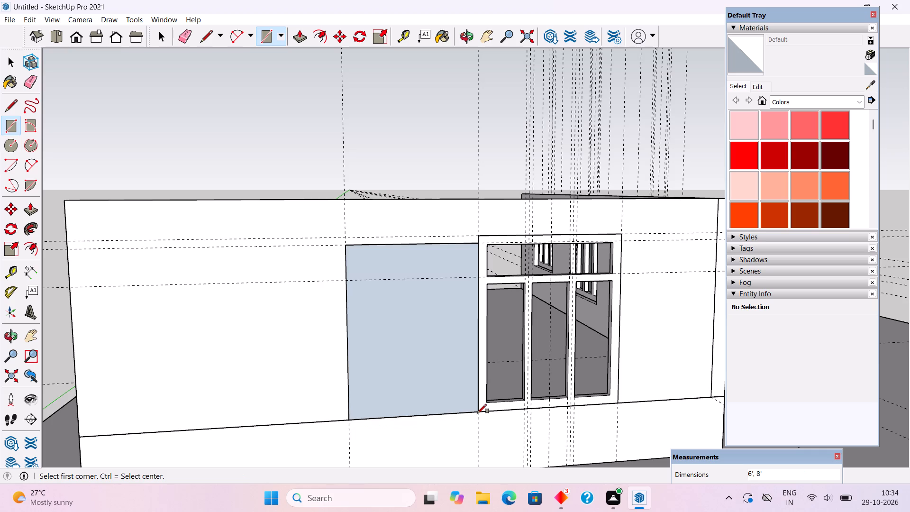
pyautogui.press('space')
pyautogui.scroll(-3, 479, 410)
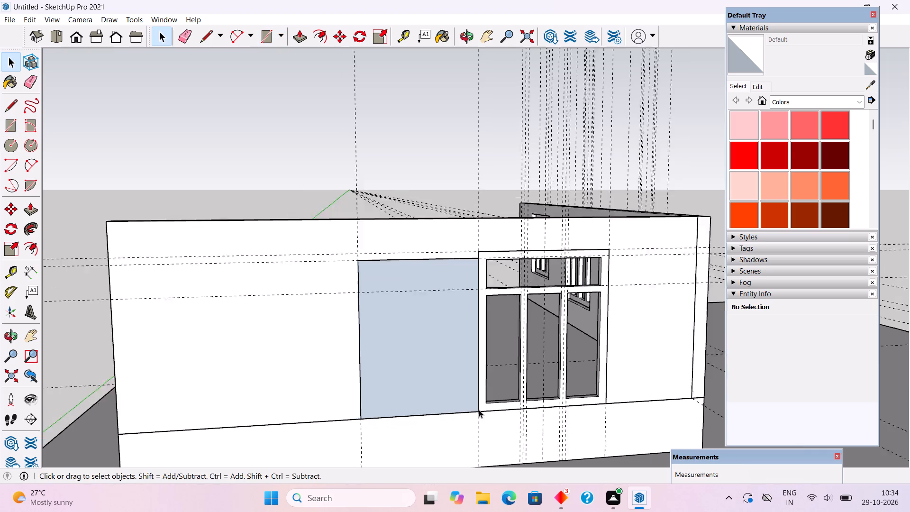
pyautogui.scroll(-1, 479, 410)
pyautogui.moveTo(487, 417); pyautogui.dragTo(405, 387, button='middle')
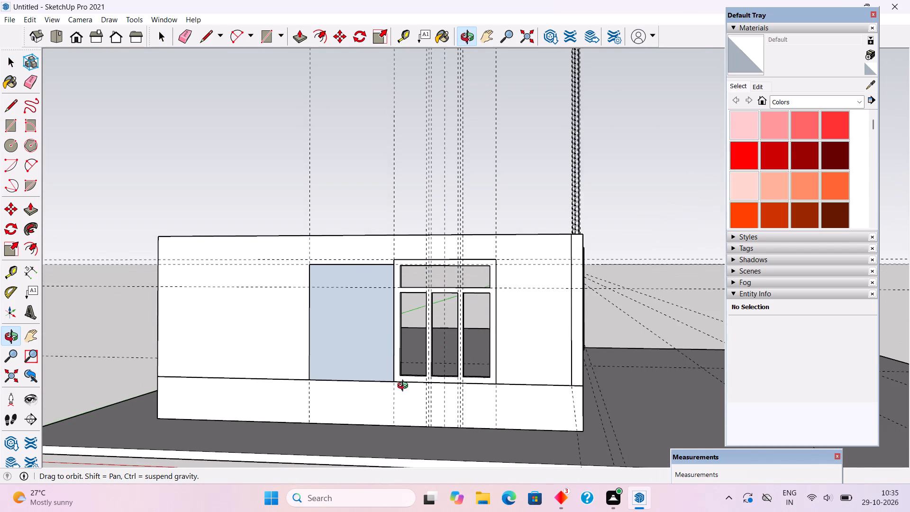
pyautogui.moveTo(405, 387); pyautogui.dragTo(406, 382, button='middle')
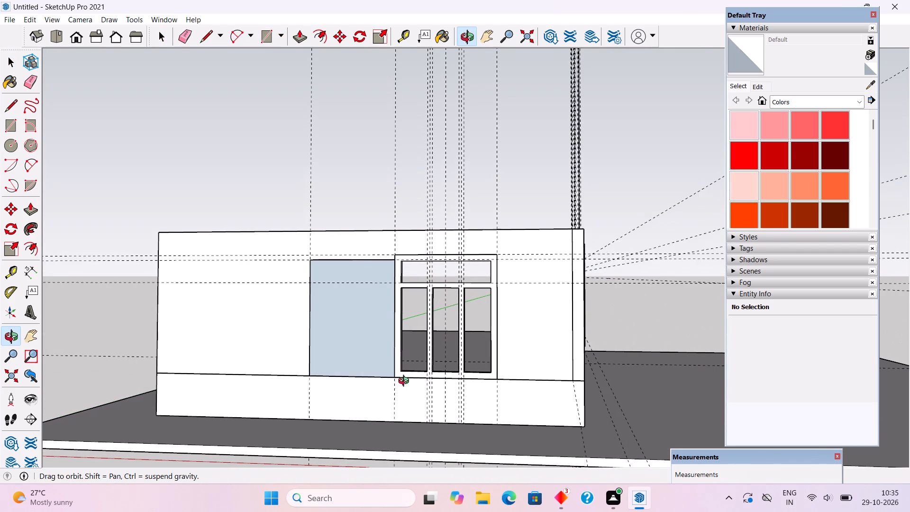
# Undo the rectangle drawn across the shorter opening beside the mullioned frame.
pyautogui.moveTo(406, 382); pyautogui.dragTo(457, 394, button='middle')
pyautogui.scroll(3, 430, 365)
pyautogui.hotkey('ctrl', 'z')
pyautogui.moveTo(455, 389); pyautogui.dragTo(462, 390, button='middle')
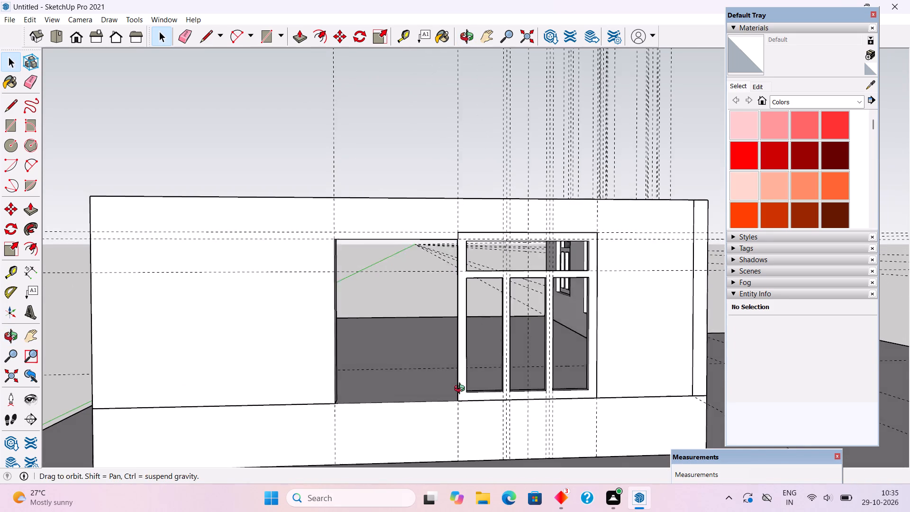
# Place a vertical guide 5'2" from the shorter opening's edge at the mullioned frame, towards its far jamb.
pyautogui.moveTo(462, 390); pyautogui.dragTo(494, 395, button='middle')
pyautogui.scroll(5, 499, 379)
pyautogui.press('t')
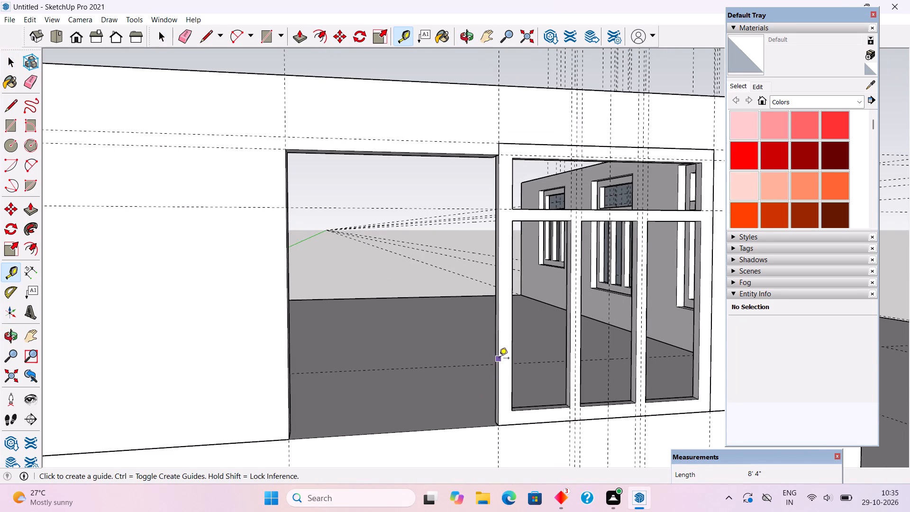
pyautogui.click(499, 357)
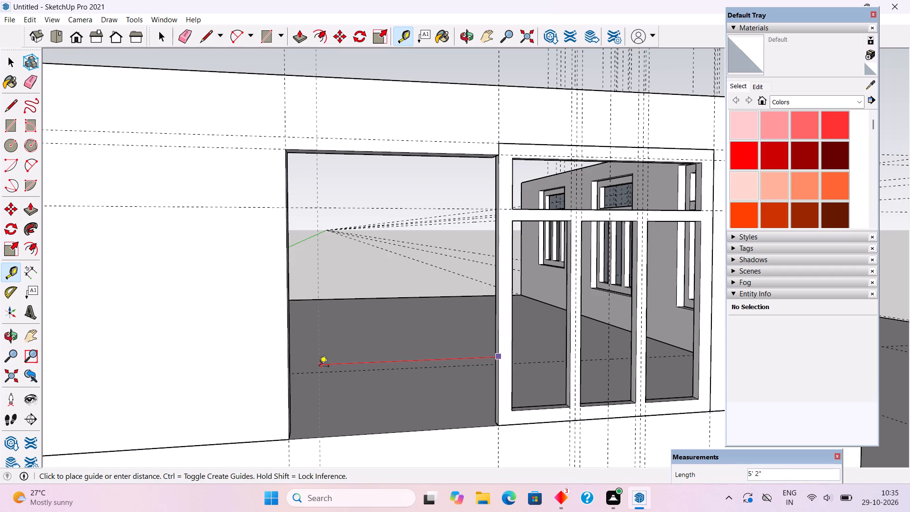
pyautogui.write("5'")
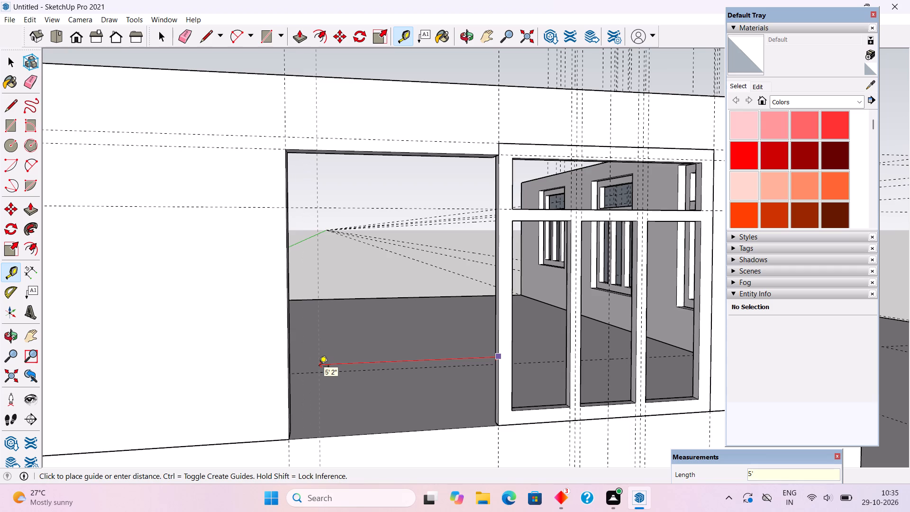
pyautogui.write('2"')
pyautogui.press('Return')
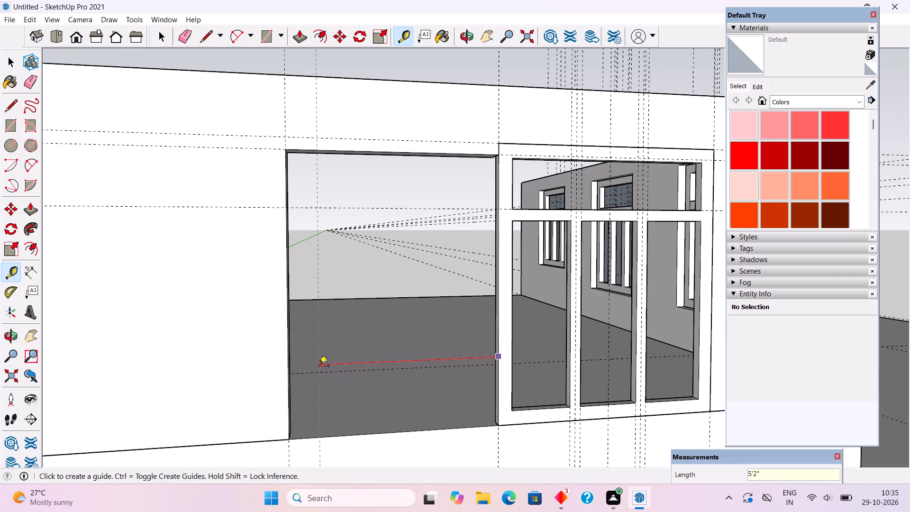
pyautogui.press('space')
# Inside the wall group, Push/Pull the shorter opening's far jamb face 10" to the new guide, narrowing the opening.
pyautogui.moveTo(385, 346); pyautogui.dragTo(319, 346, button='middle')
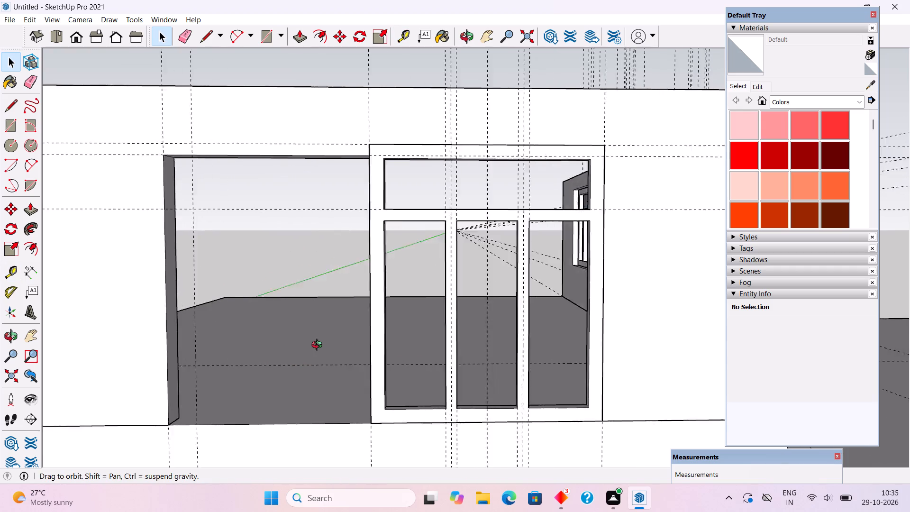
pyautogui.moveTo(319, 346); pyautogui.dragTo(285, 346, button='middle')
pyautogui.scroll(-3, 285, 346)
pyautogui.scroll(5, 128, 325)
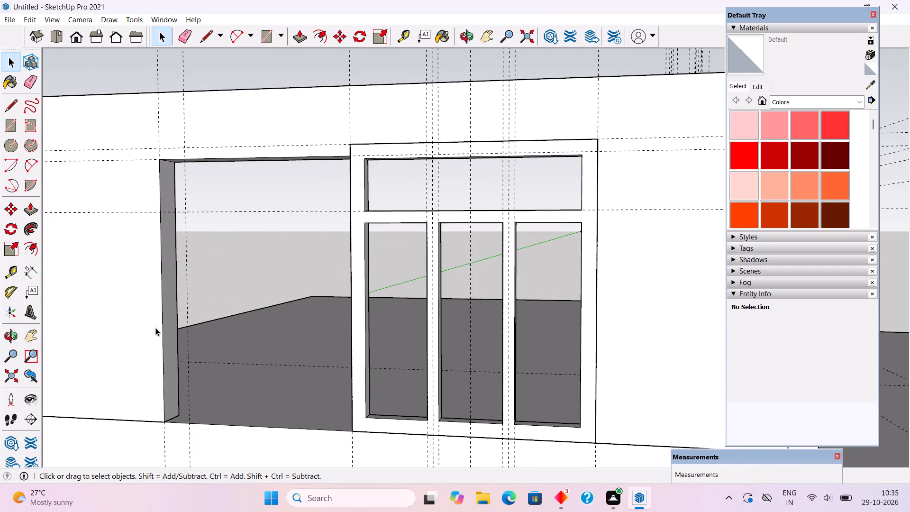
pyautogui.scroll(2, 161, 328)
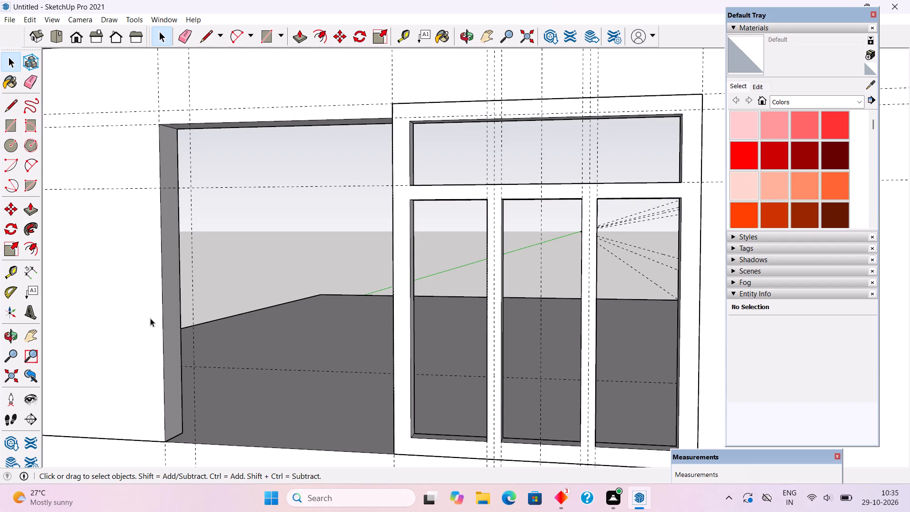
pyautogui.doubleClick(150, 318)
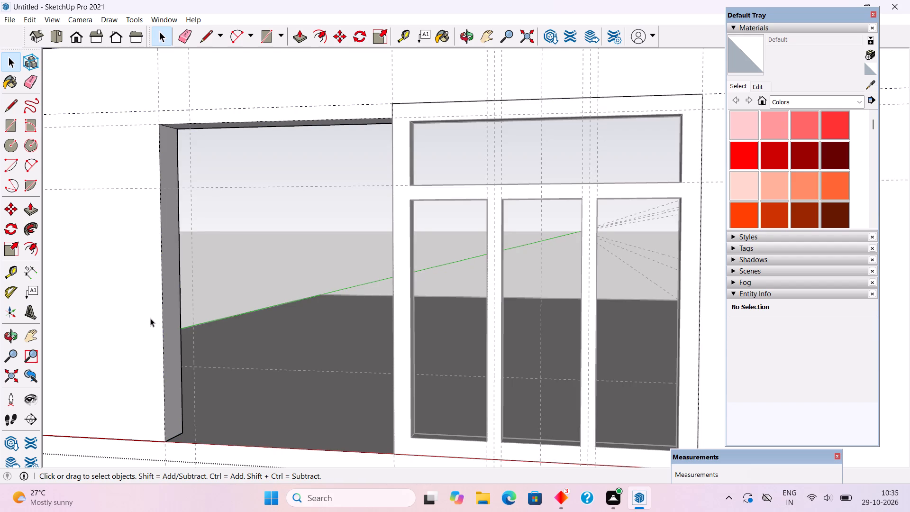
pyautogui.moveTo(182, 330); pyautogui.dragTo(174, 331, button='middle')
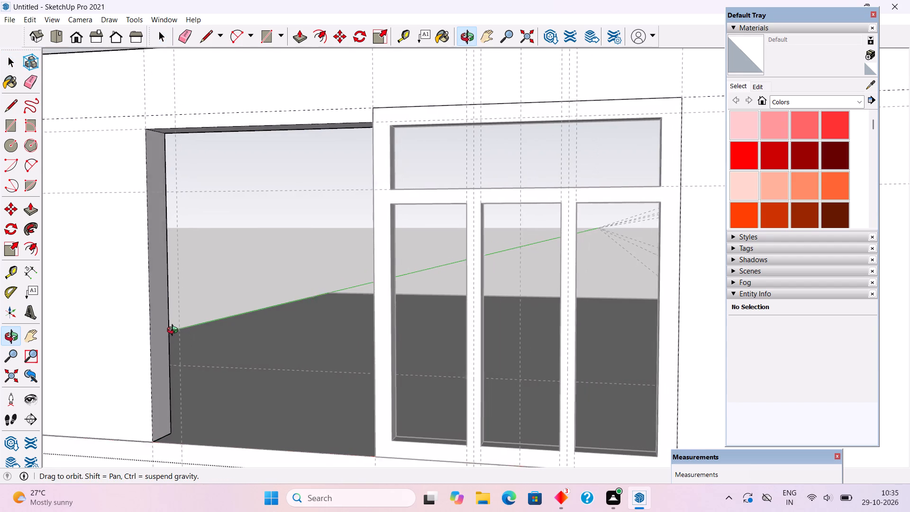
pyautogui.moveTo(174, 331); pyautogui.dragTo(169, 338, button='middle')
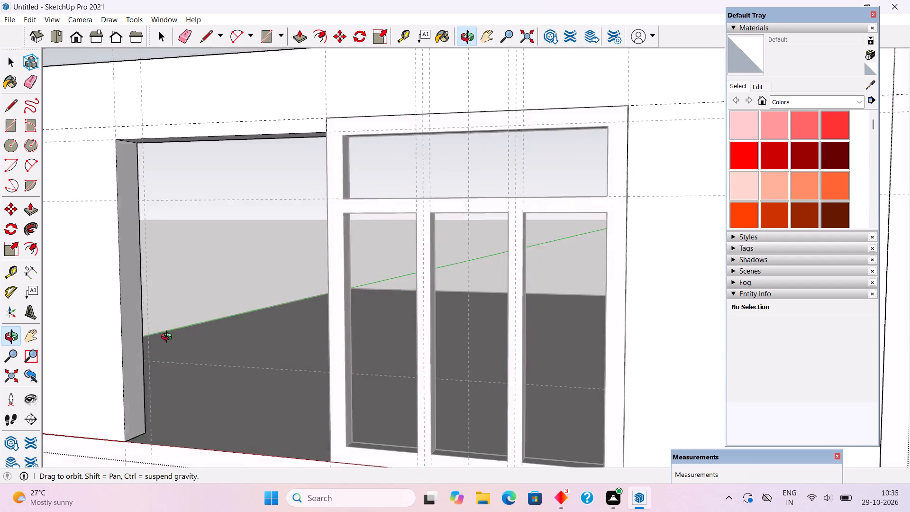
pyautogui.moveTo(169, 338); pyautogui.dragTo(239, 350, button='middle')
pyautogui.press('p')
pyautogui.click(297, 345)
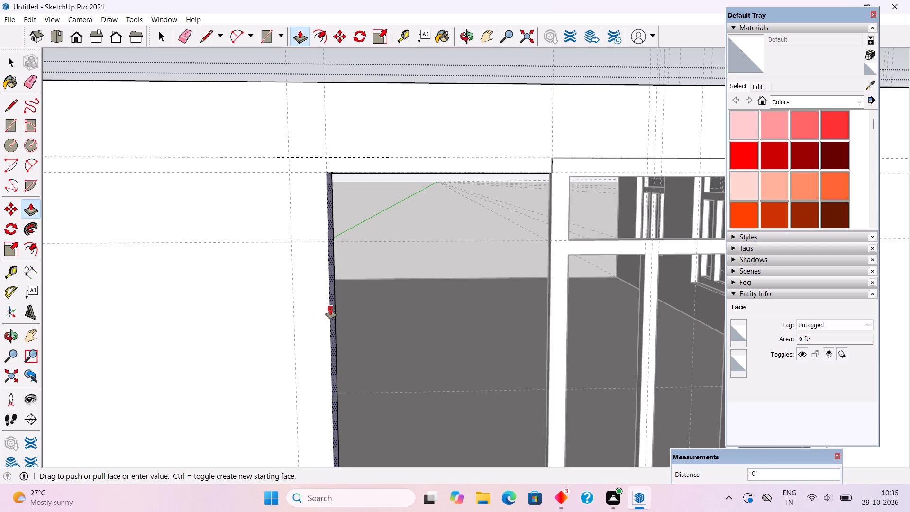
pyautogui.click(330, 309)
pyautogui.scroll(-2, 330, 309)
pyautogui.press('space')
pyautogui.scroll(-5, 330, 309)
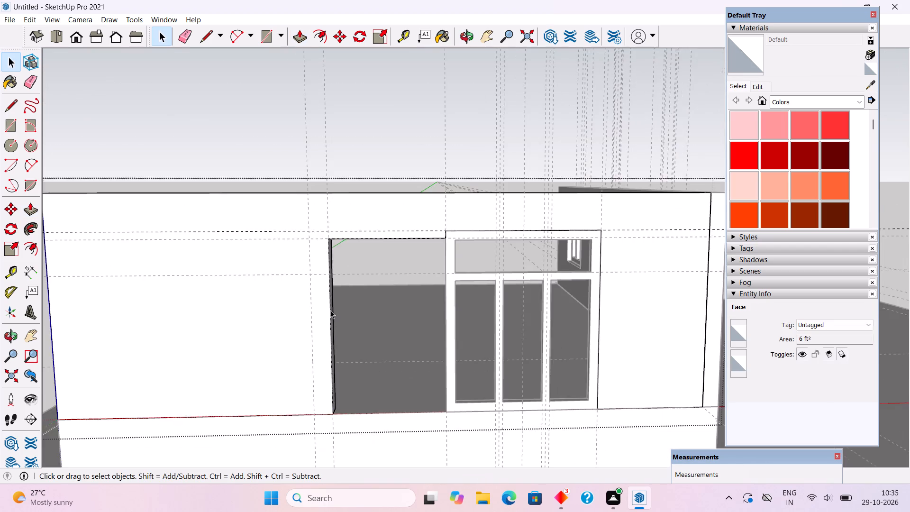
pyautogui.scroll(-5, 330, 310)
pyautogui.click(261, 187)
# Draw a 5'2" by 8' rectangle filling the narrowed opening, from its top corner to the bottom corner at the mullioned frame.
pyautogui.moveTo(433, 357); pyautogui.dragTo(482, 329, button='middle')
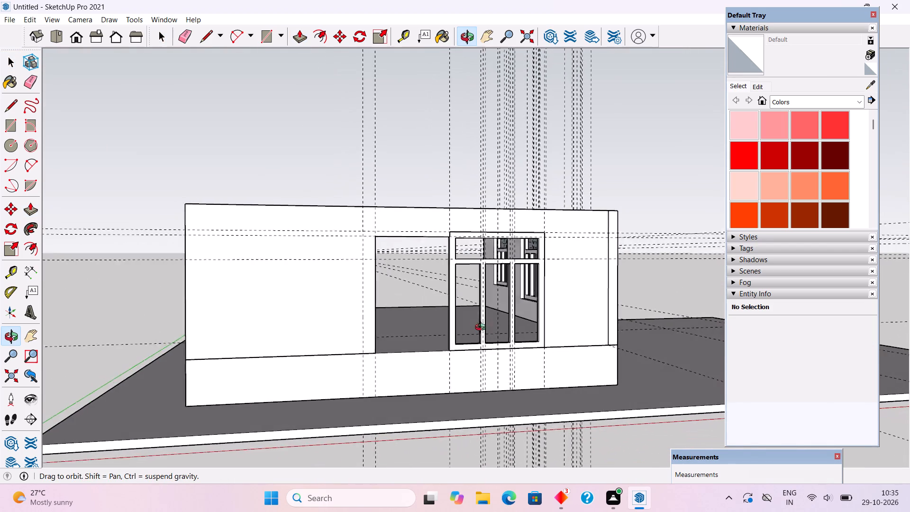
pyautogui.moveTo(482, 329); pyautogui.dragTo(490, 331, button='middle')
pyautogui.scroll(1, 467, 287)
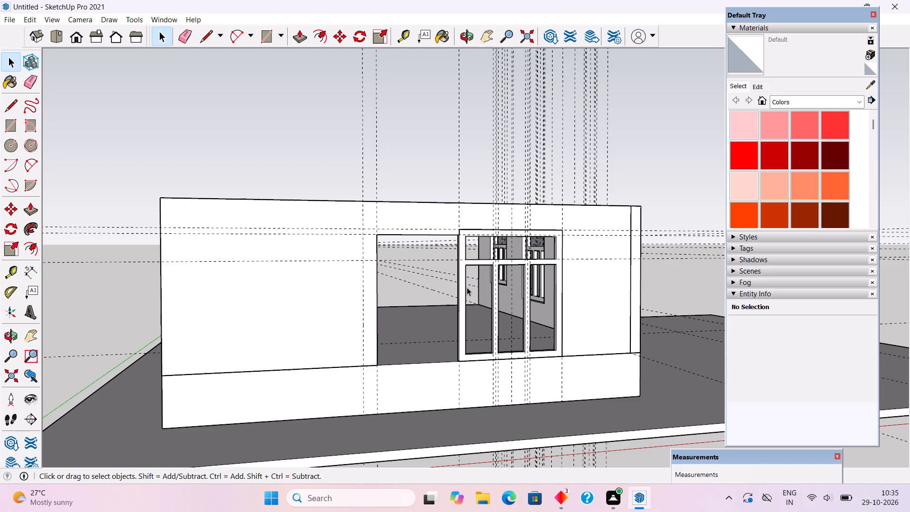
pyautogui.scroll(1, 467, 287)
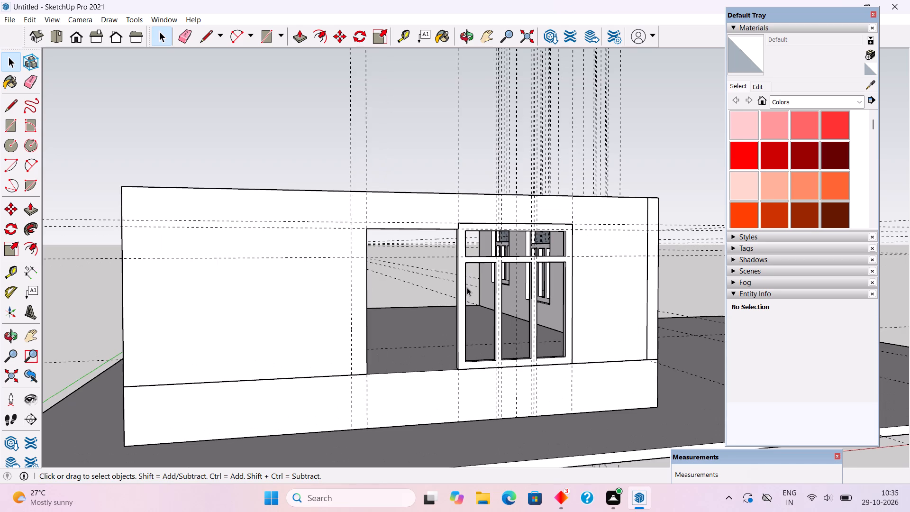
pyautogui.scroll(1, 467, 287)
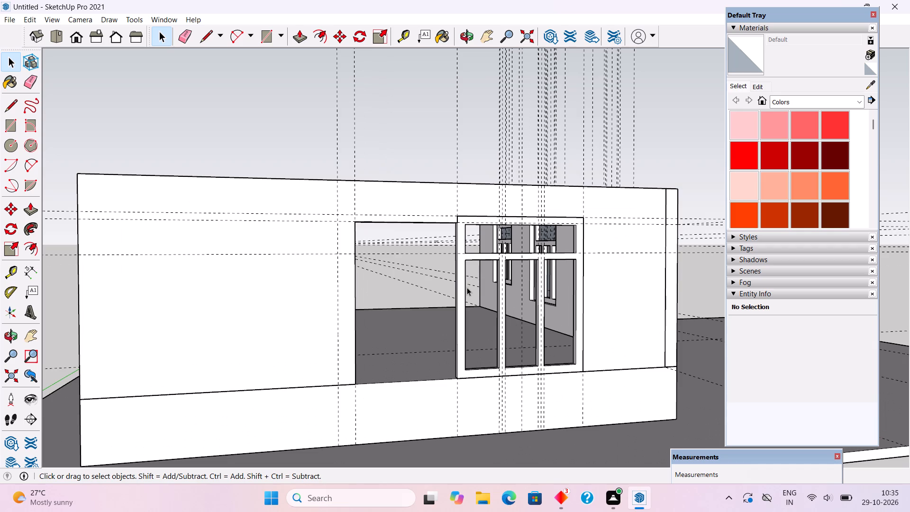
pyautogui.press('r')
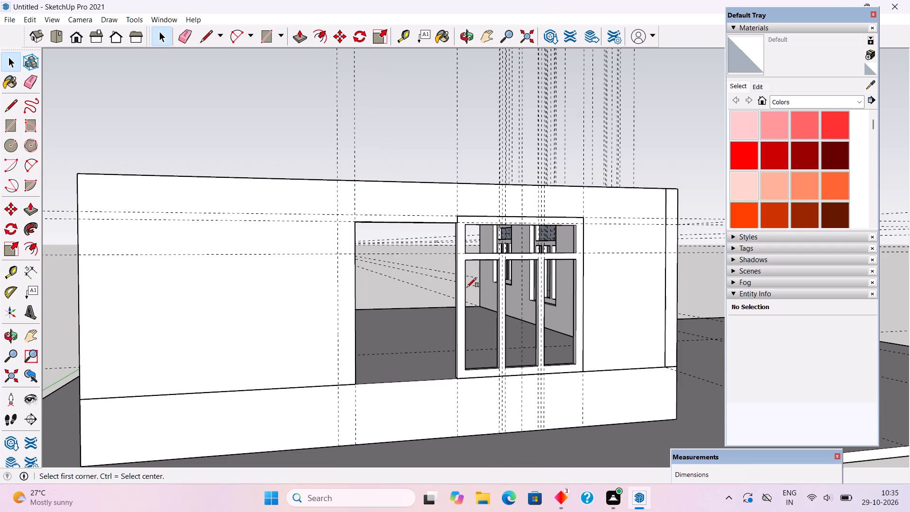
pyautogui.click(355, 222)
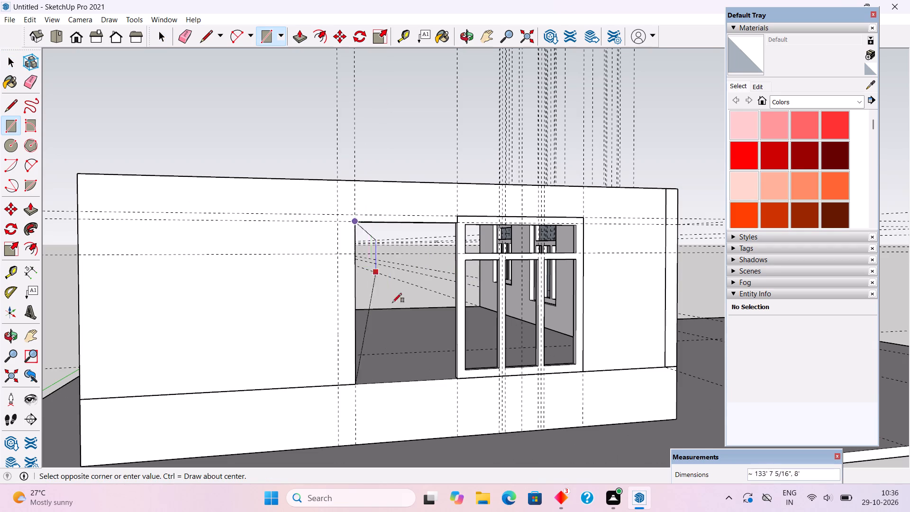
pyautogui.scroll(7, 431, 429)
pyautogui.scroll(4, 485, 359)
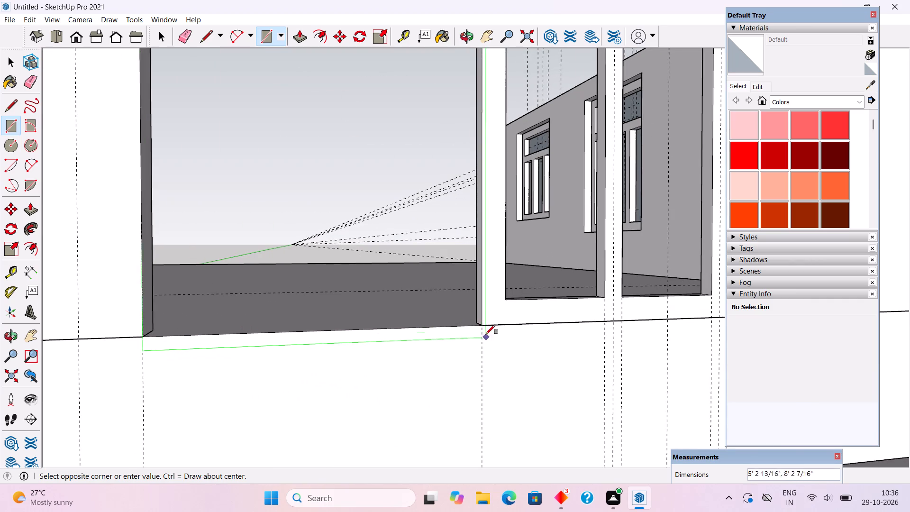
pyautogui.click(484, 321)
pyautogui.scroll(-10, 492, 373)
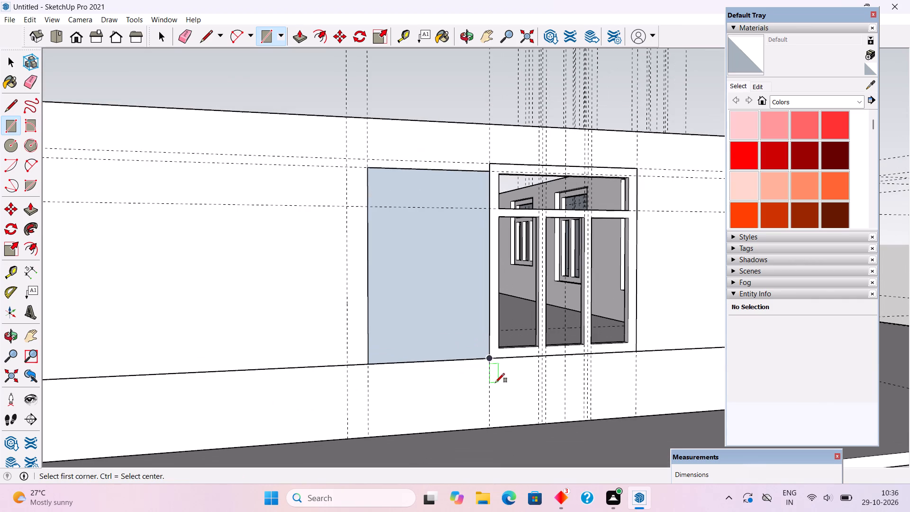
pyautogui.press('space')
# Offset the new rectangle's edges 4" inward.
pyautogui.moveTo(356, 151); pyautogui.dragTo(308, 158, button='middle')
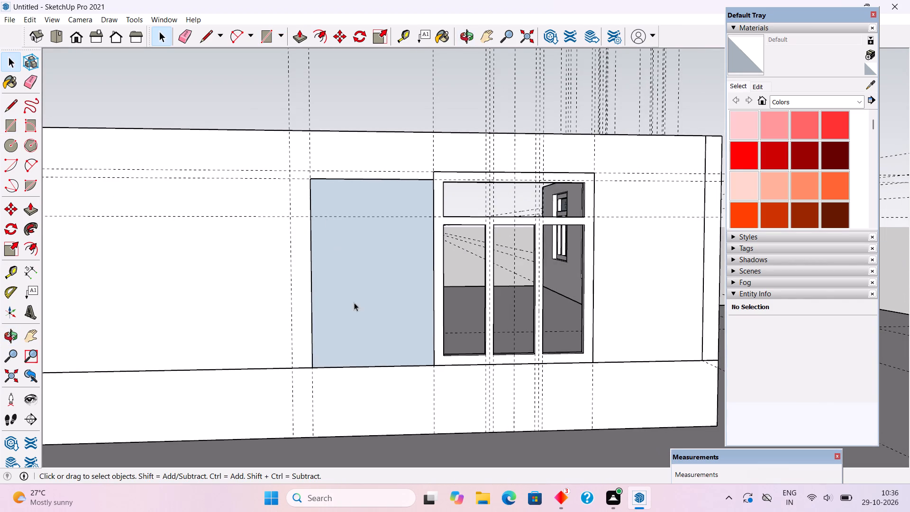
pyautogui.scroll(1, 355, 313)
pyautogui.press('f')
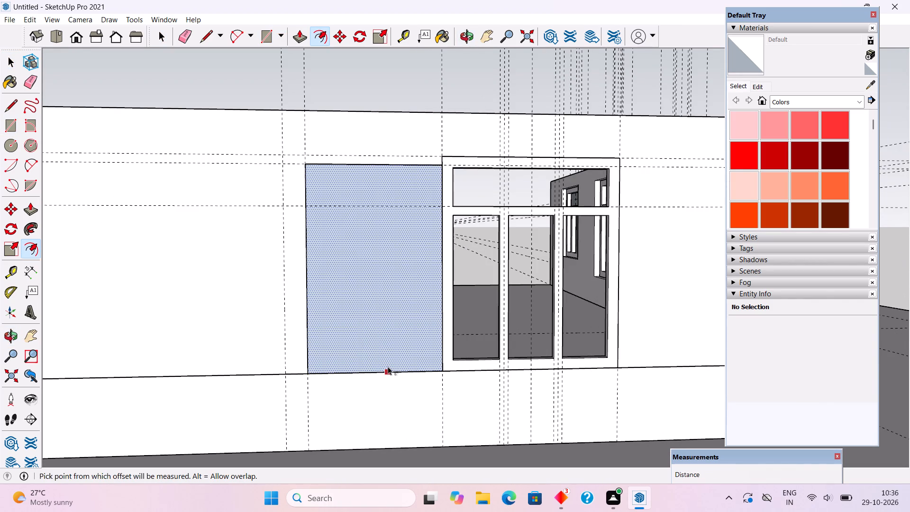
pyautogui.click(390, 368)
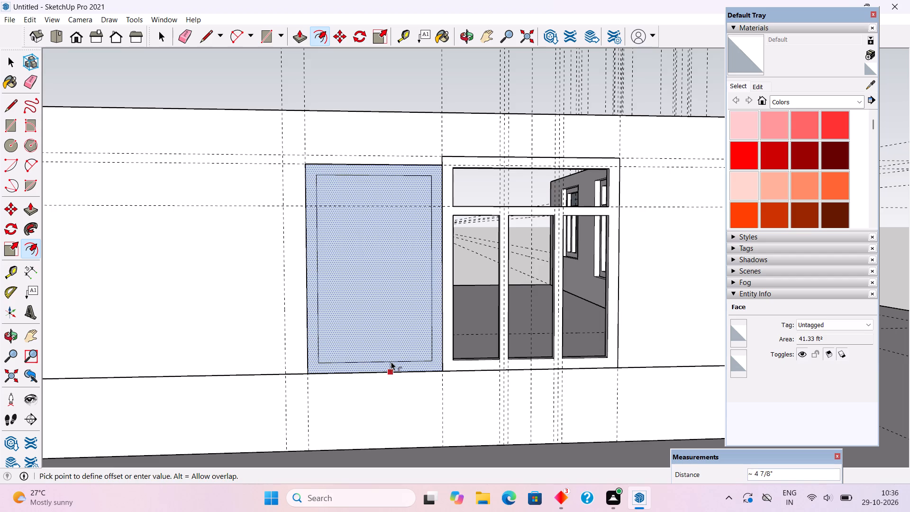
pyautogui.write('4"')
pyautogui.press('Return')
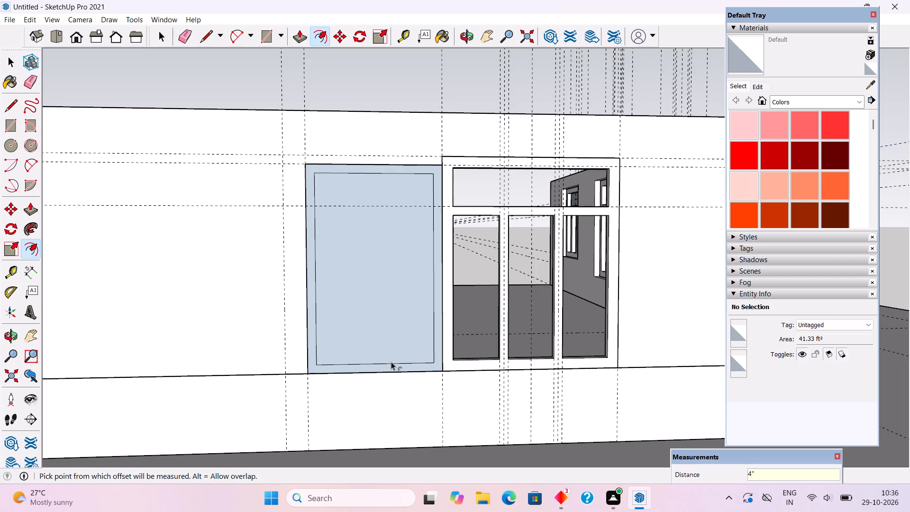
pyautogui.press('space')
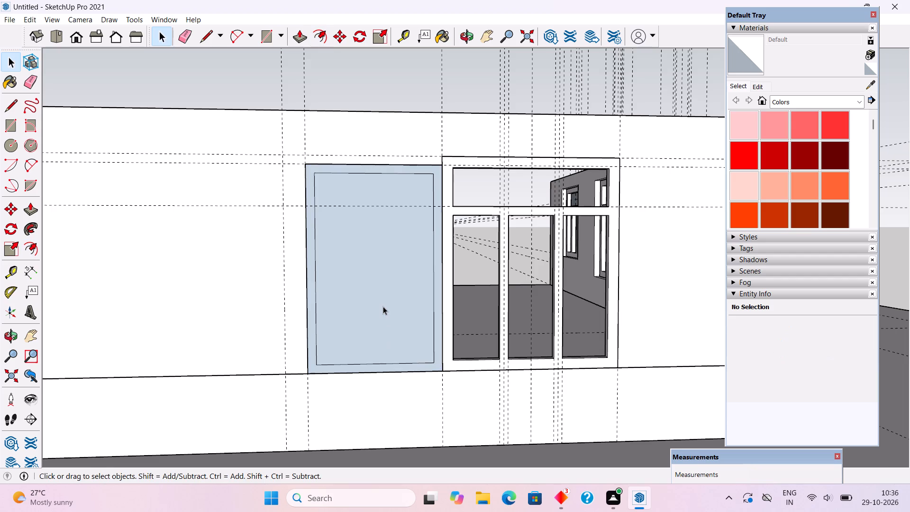
# Delete the inner face of the offset rectangle, leaving only the border.
pyautogui.scroll(3, 383, 306)
pyautogui.moveTo(388, 331); pyautogui.dragTo(393, 351, button='middle')
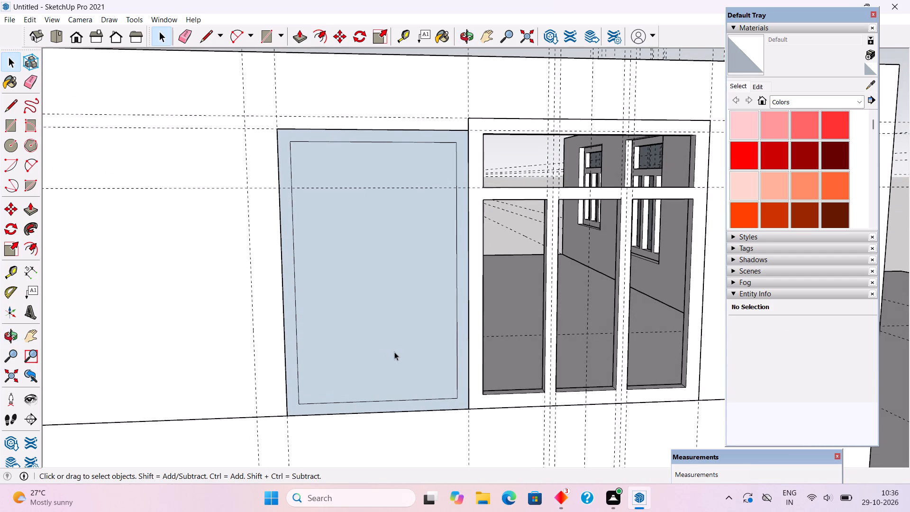
pyautogui.click(394, 352)
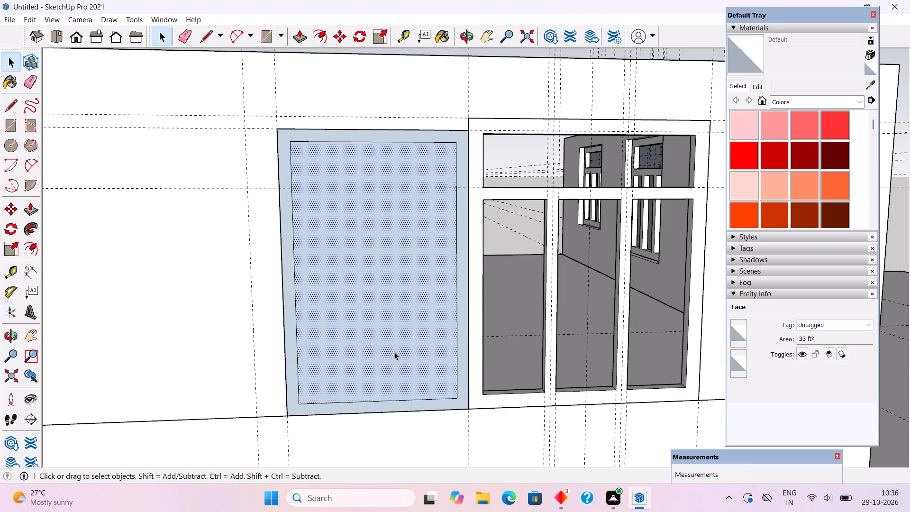
pyautogui.press('Delete')
# Push/Pull the remaining border face outward by 4" to form the opening's frame.
pyautogui.moveTo(582, 450); pyautogui.dragTo(606, 452, button='middle')
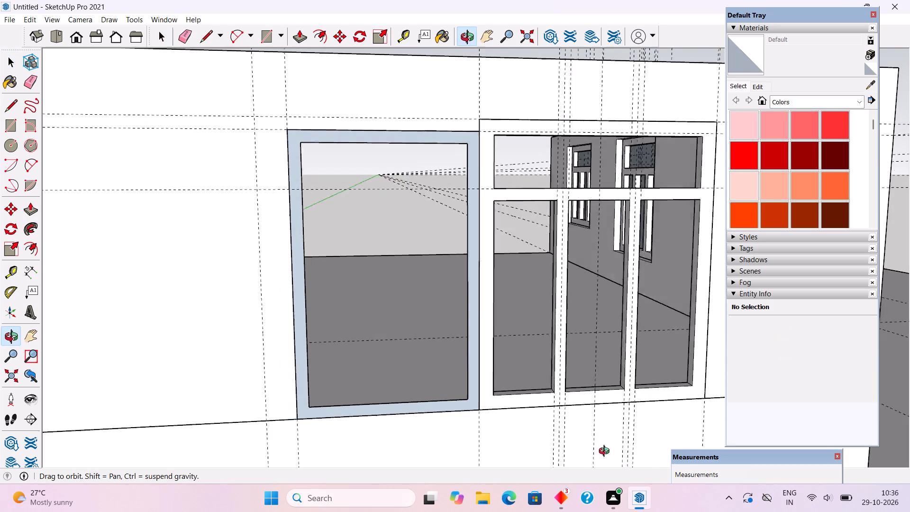
pyautogui.moveTo(606, 452); pyautogui.dragTo(696, 474, button='middle')
pyautogui.press('p')
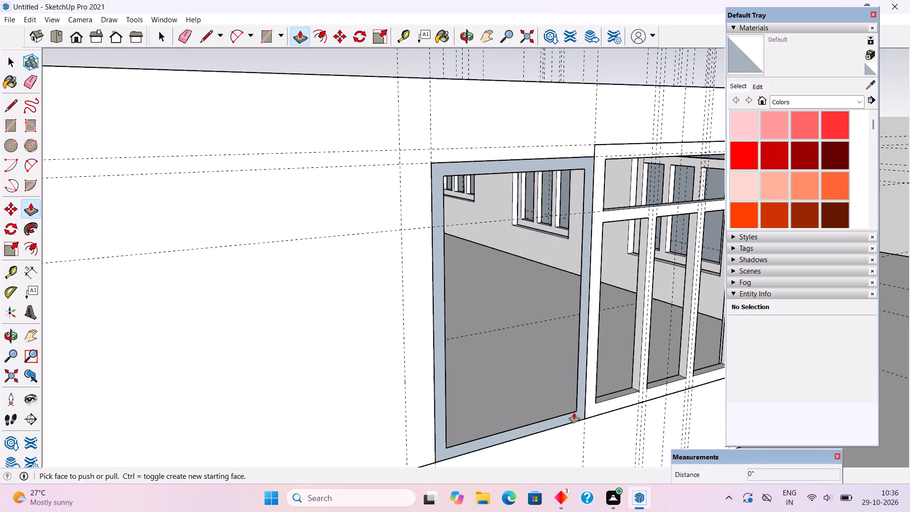
pyautogui.click(574, 413)
pyautogui.write('4"')
pyautogui.press('Return')
pyautogui.press('space')
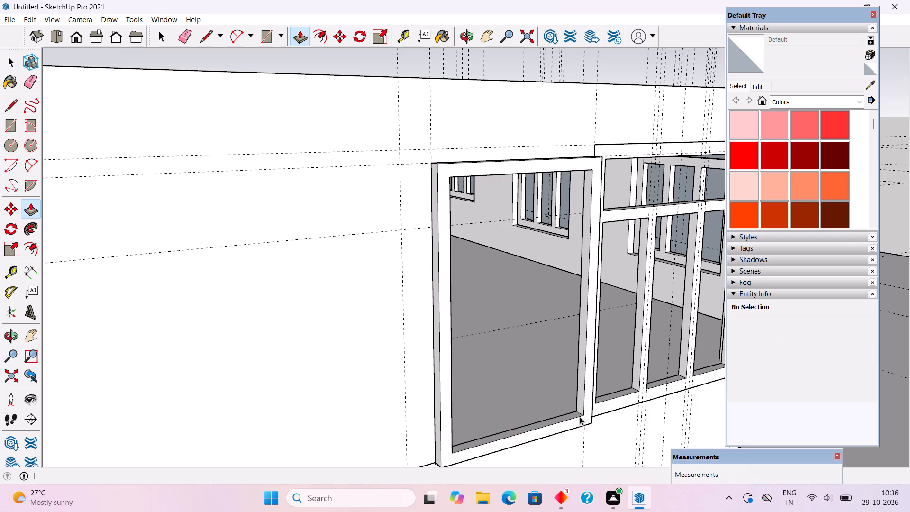
# Select all connected geometry of the extruded frame and make it a group.
pyautogui.tripleClick(580, 417)
pyautogui.rightClick(580, 417)
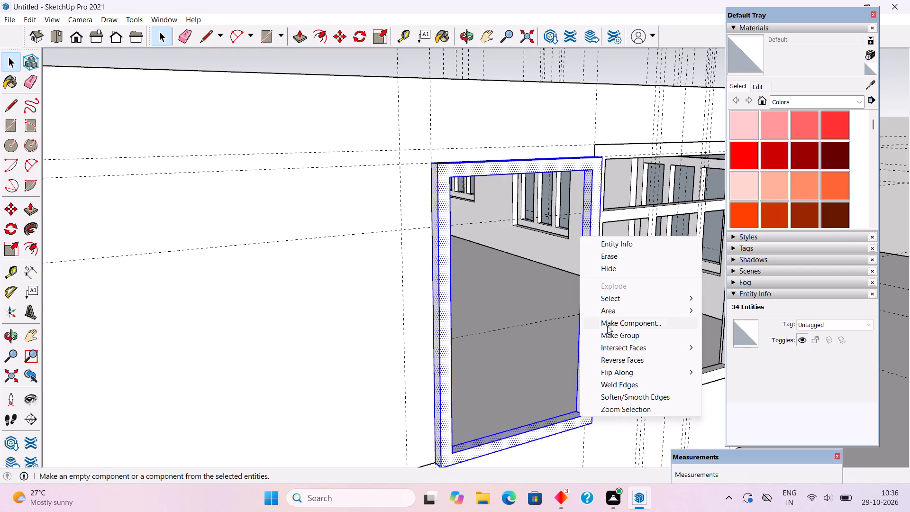
pyautogui.click(610, 336)
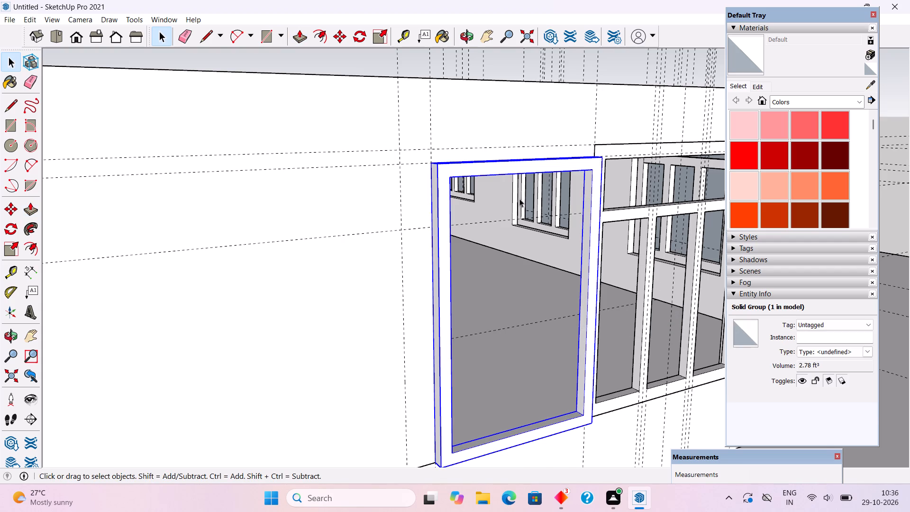
# Move the frame group 4" back into the opening, so its front sits flush with the wall face.
pyautogui.scroll(-2, 519, 210)
pyautogui.scroll(5, 532, 354)
pyautogui.moveTo(549, 378); pyautogui.dragTo(606, 388, button='middle')
pyautogui.scroll(3, 670, 370)
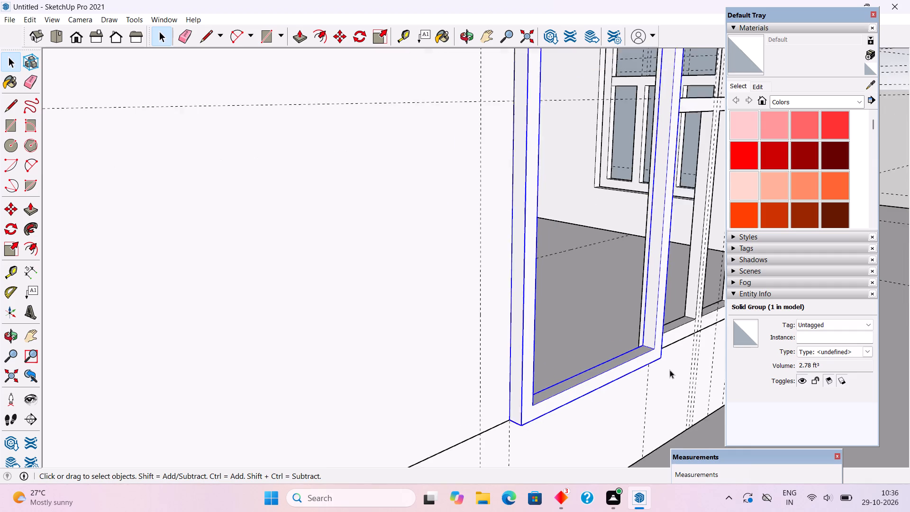
pyautogui.scroll(5, 670, 370)
pyautogui.press('m')
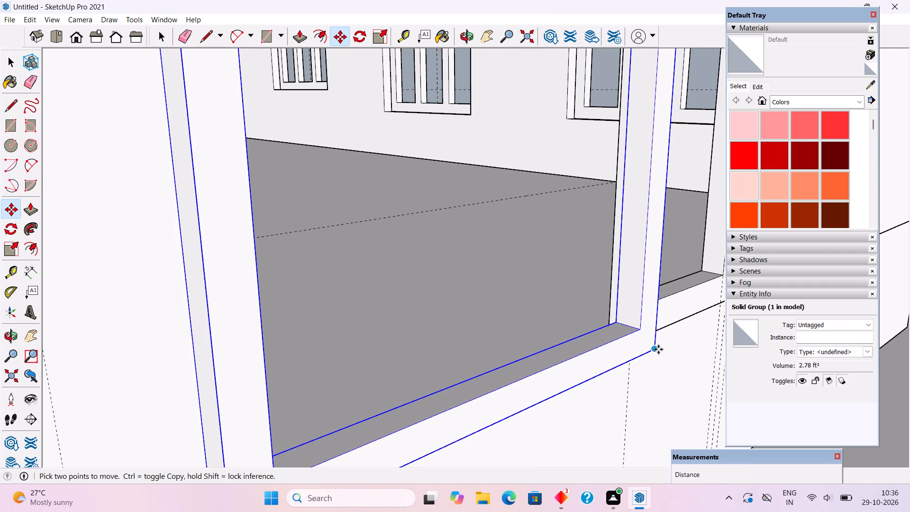
pyautogui.click(658, 349)
pyautogui.click(628, 343)
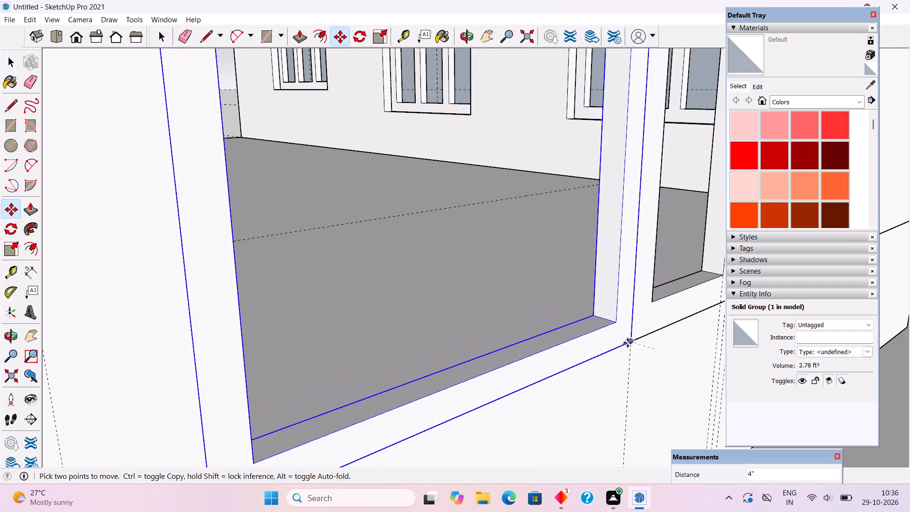
pyautogui.press('space')
pyautogui.scroll(-3, 606, 335)
pyautogui.scroll(-10, 538, 316)
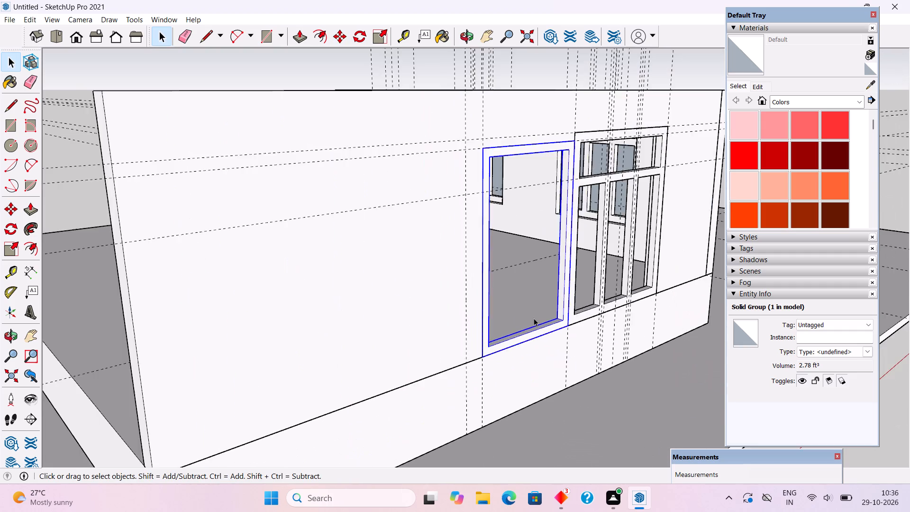
pyautogui.scroll(-6, 534, 318)
pyautogui.moveTo(543, 328); pyautogui.dragTo(380, 278, button='middle')
pyautogui.click(372, 227)
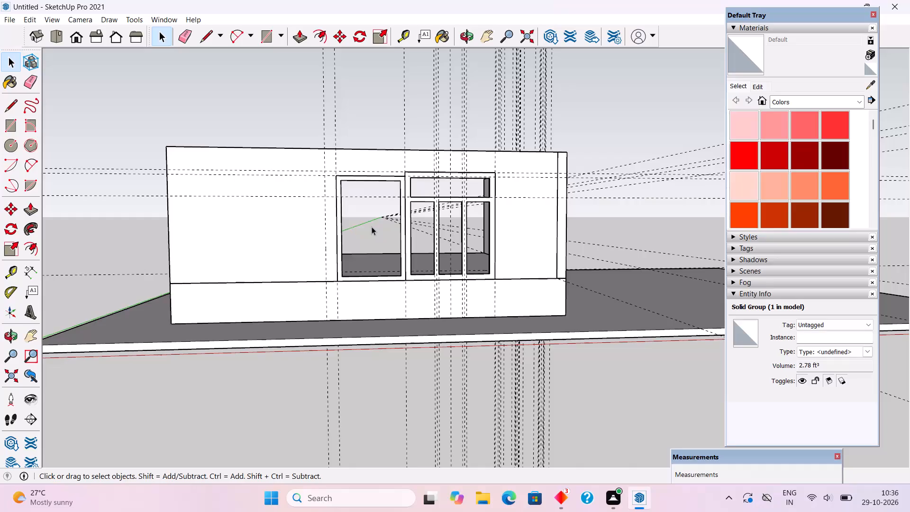
# Draw a 4' 6" by 7' 4" rectangle between opposite inner corners of the empty frame beside the mullioned window.
pyautogui.scroll(8, 320, 198)
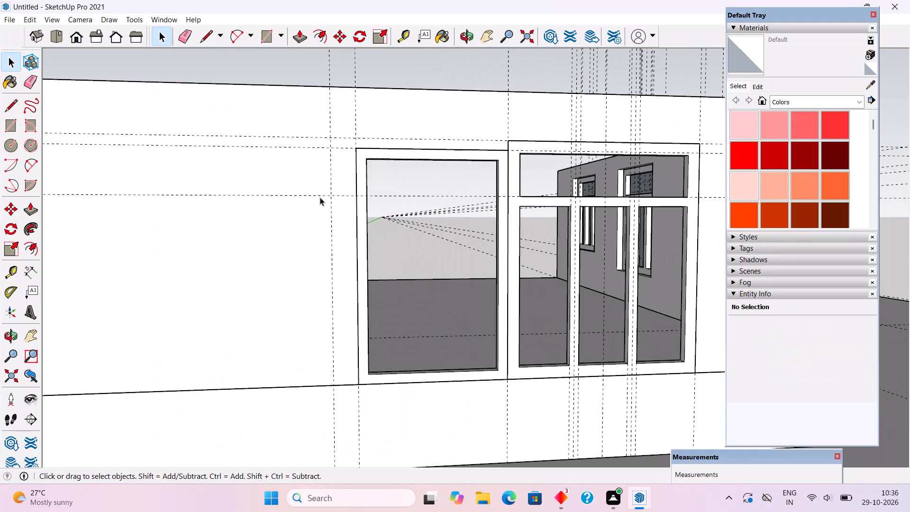
pyautogui.moveTo(342, 233); pyautogui.dragTo(352, 246, button='middle')
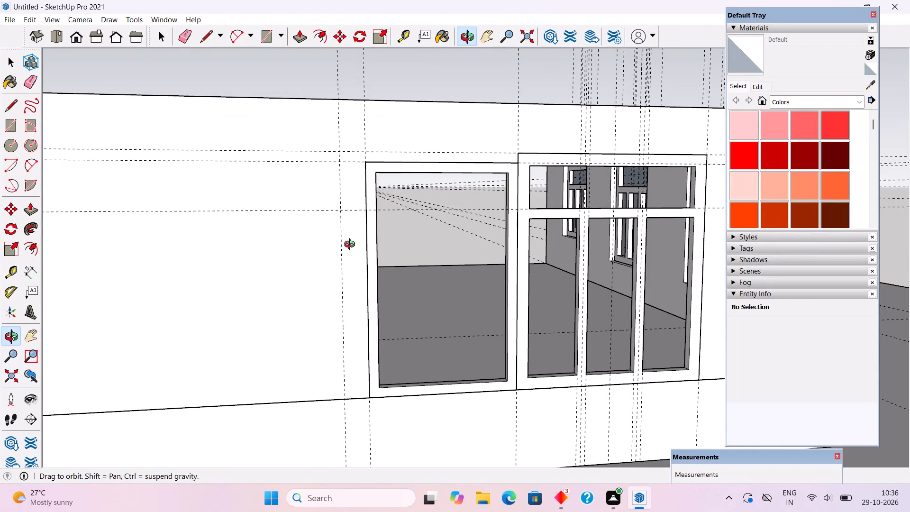
pyautogui.moveTo(352, 246); pyautogui.dragTo(358, 255, button='middle')
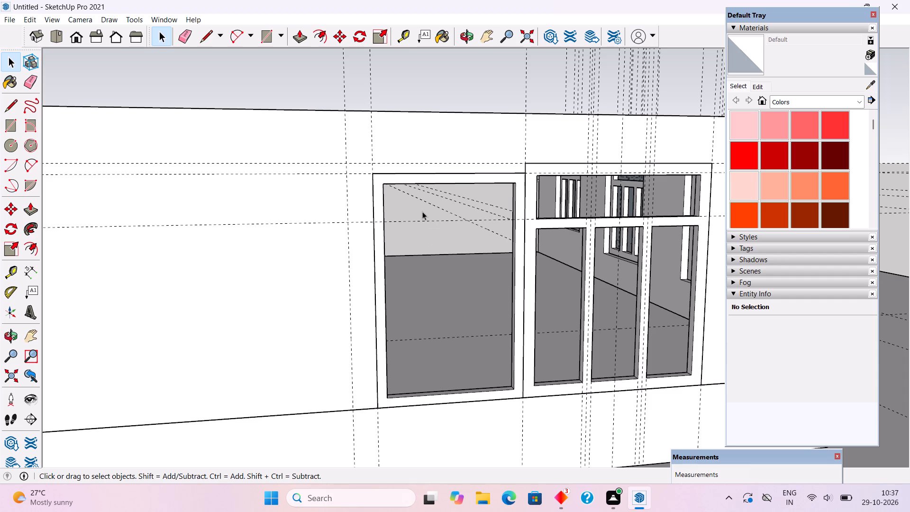
pyautogui.scroll(5, 426, 218)
pyautogui.scroll(-4, 426, 222)
pyautogui.scroll(5, 483, 445)
pyautogui.scroll(-3, 483, 445)
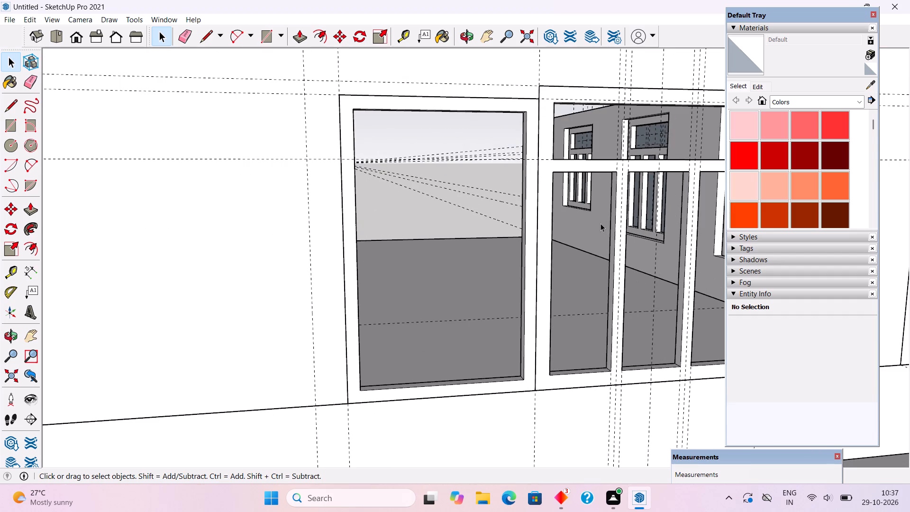
pyautogui.scroll(2, 601, 223)
pyautogui.scroll(-2, 599, 223)
pyautogui.moveTo(596, 240); pyautogui.dragTo(601, 269, button='middle')
pyautogui.press('r')
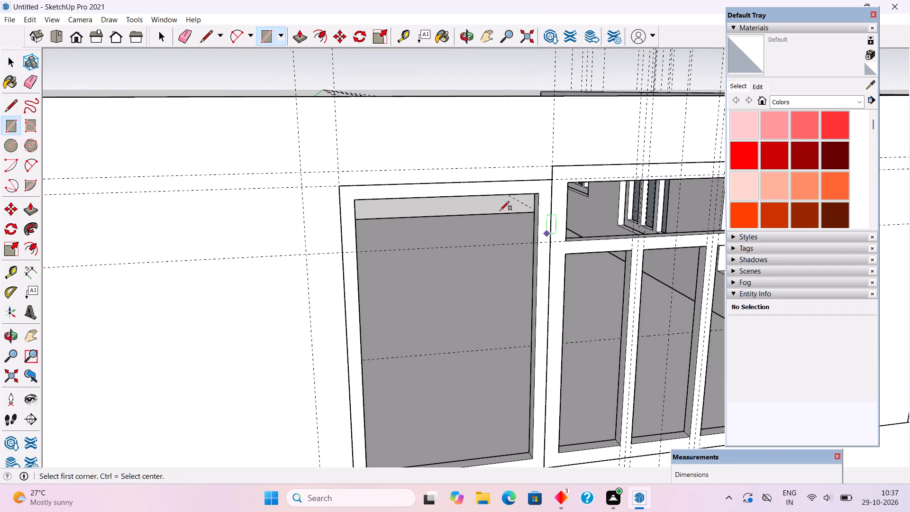
pyautogui.click(360, 201)
pyautogui.scroll(-4, 360, 201)
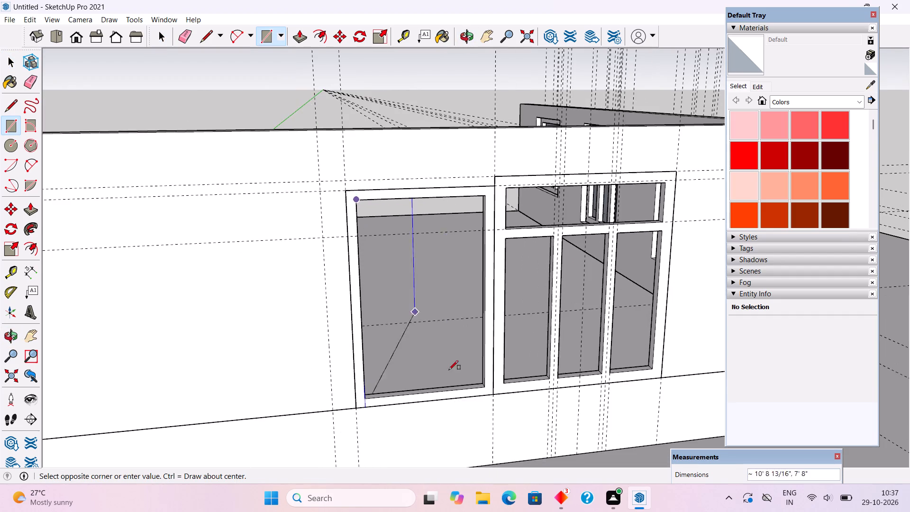
pyautogui.scroll(4, 476, 398)
pyautogui.click(488, 383)
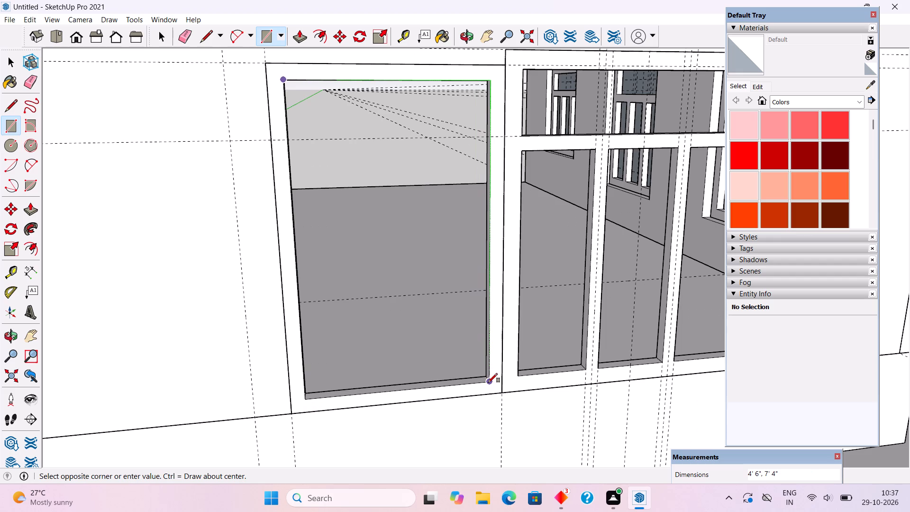
# Push/Pull the new rectangle face outward by 2" to form a door panel.
pyautogui.press('p')
pyautogui.click(468, 362)
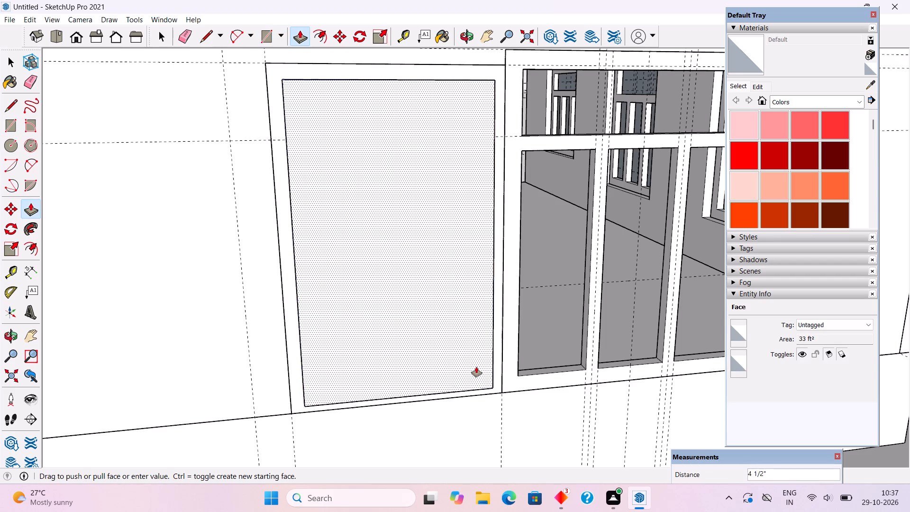
pyautogui.write('2"')
pyautogui.press('Return')
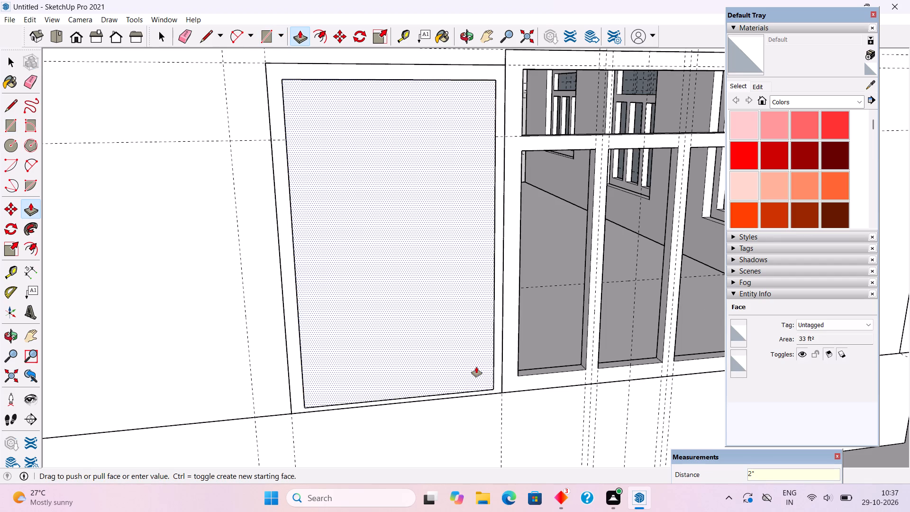
# Select all connected geometry of the extruded panel and make it a group.
pyautogui.moveTo(506, 376); pyautogui.dragTo(653, 329, button='middle')
pyautogui.press('space')
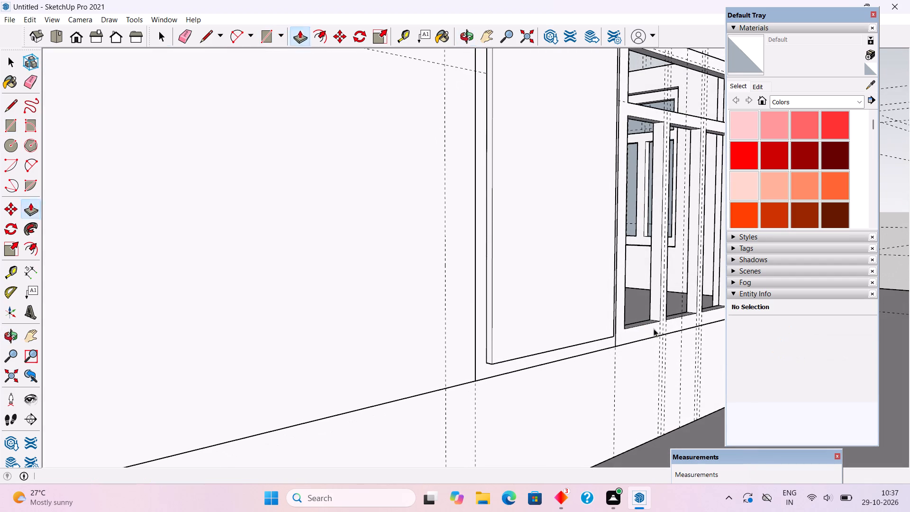
pyautogui.tripleClick(589, 301)
pyautogui.rightClick(589, 301)
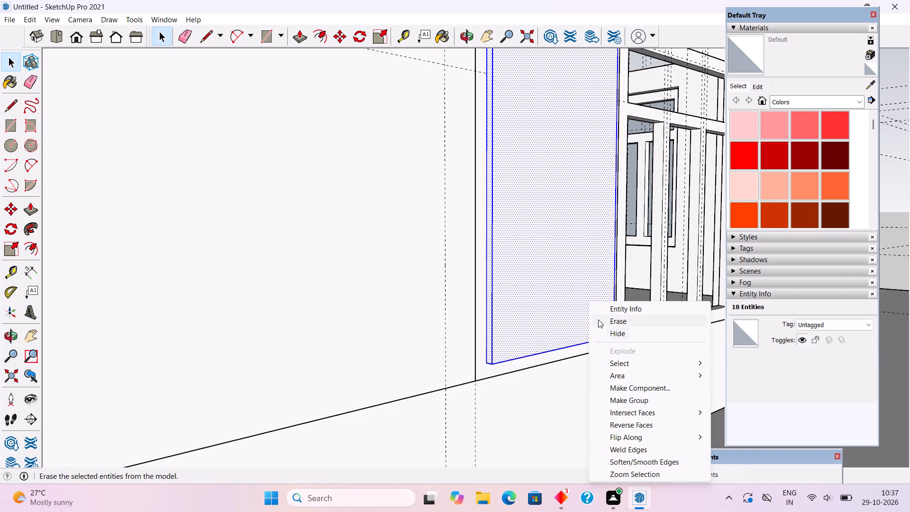
pyautogui.click(631, 397)
# Move the panel group 2" back into its frame, so its front face is flush with the frame.
pyautogui.scroll(5, 505, 366)
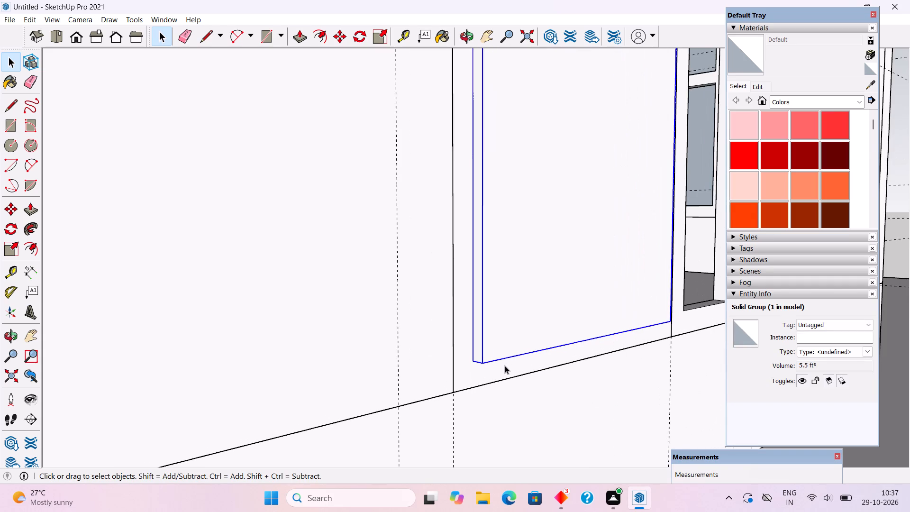
pyautogui.press('m')
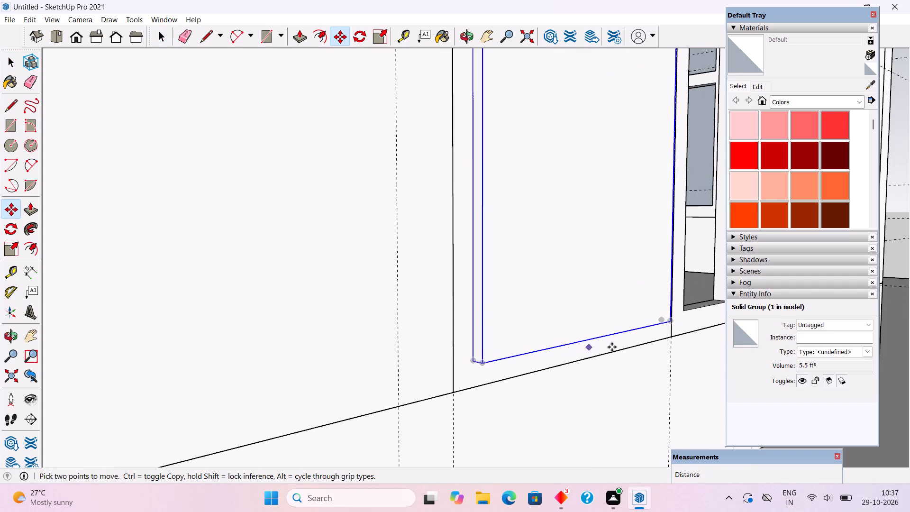
pyautogui.moveTo(637, 322); pyautogui.dragTo(239, 345, button='middle')
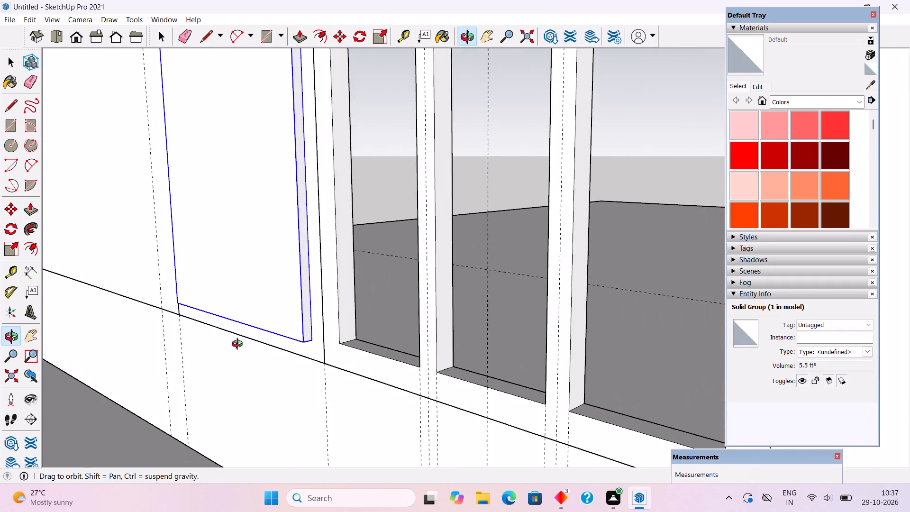
pyautogui.moveTo(239, 345); pyautogui.dragTo(316, 357, button='middle')
pyautogui.click(364, 365)
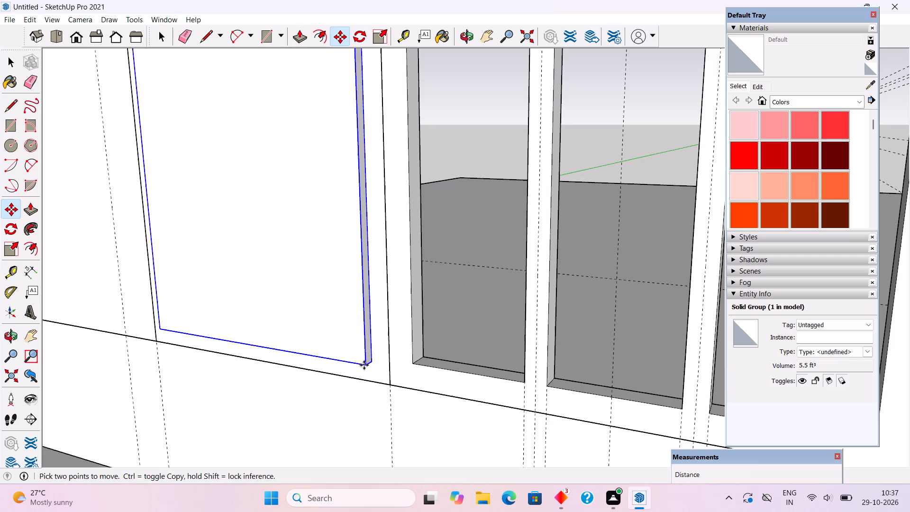
pyautogui.click(373, 359)
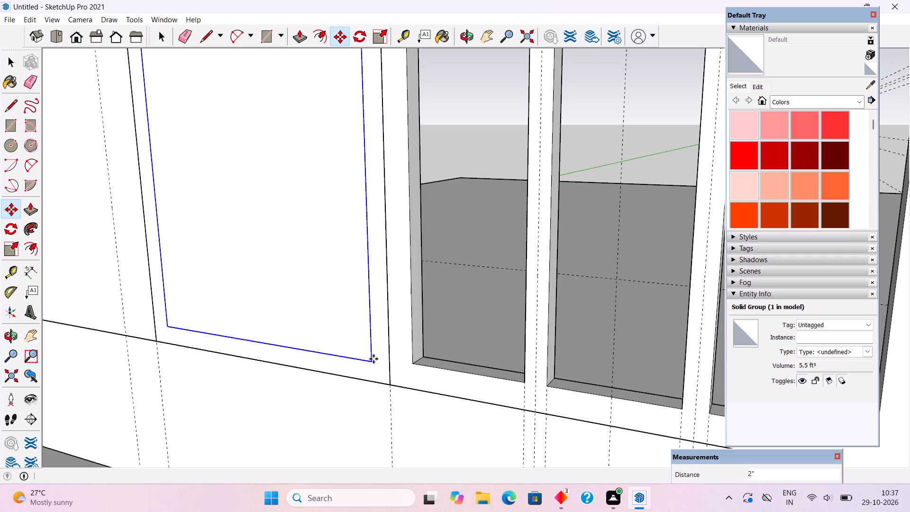
pyautogui.press('space')
pyautogui.scroll(-5, 373, 359)
pyautogui.click(419, 166)
pyautogui.scroll(-3, 303, 330)
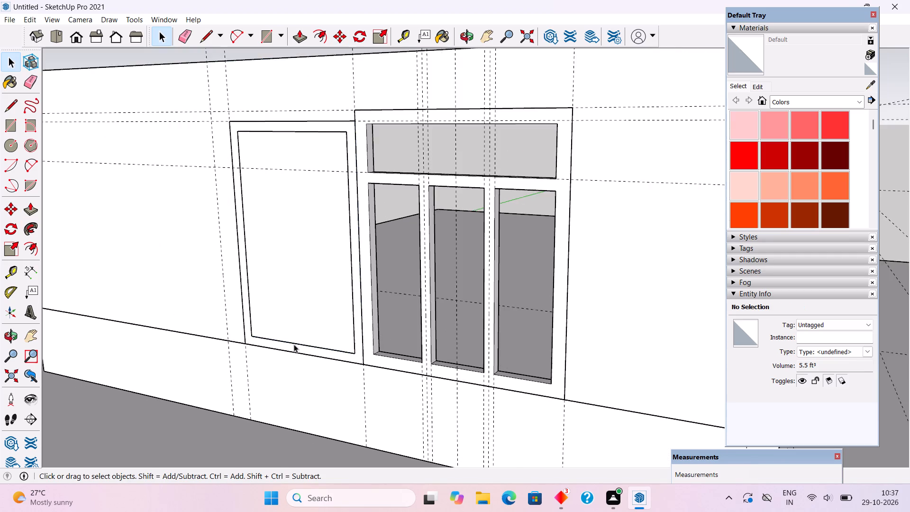
# Place a vertical guide 1.3' inward from the panel's left edge.
pyautogui.scroll(-4, 282, 347)
pyautogui.moveTo(261, 363); pyautogui.dragTo(462, 358, button='middle')
pyautogui.scroll(3, 479, 352)
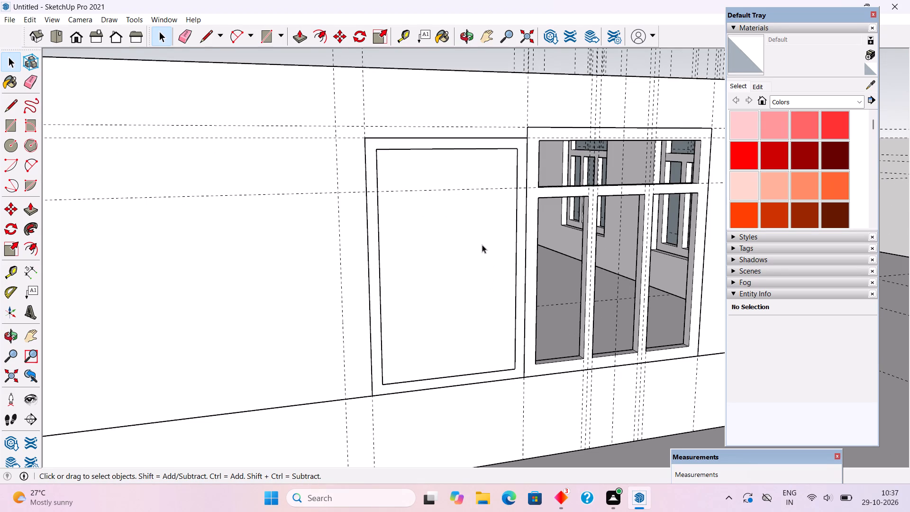
pyautogui.moveTo(482, 247); pyautogui.dragTo(457, 230, button='middle')
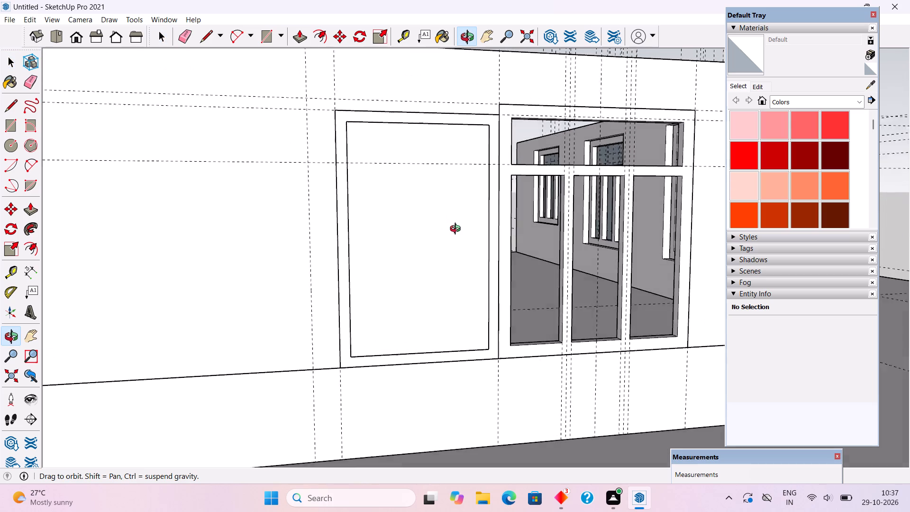
pyautogui.moveTo(457, 230); pyautogui.dragTo(461, 236, button='middle')
pyautogui.press('t')
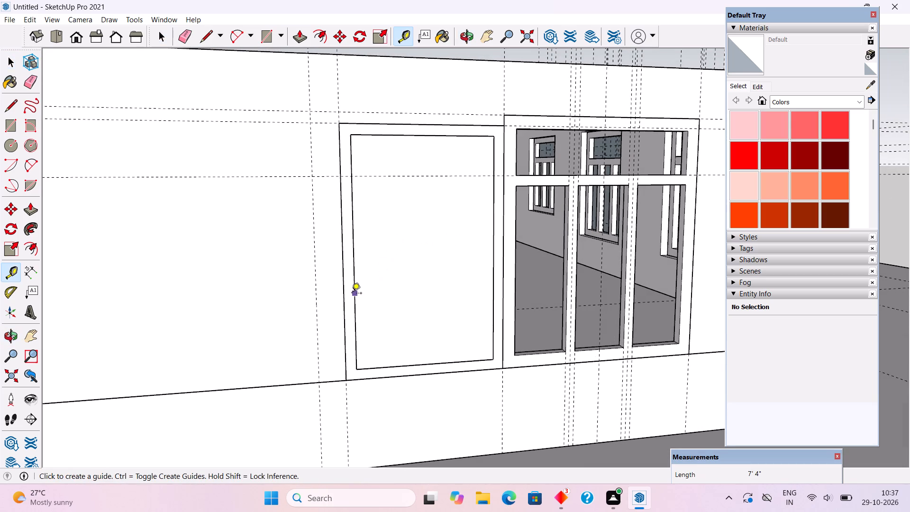
pyautogui.click(352, 294)
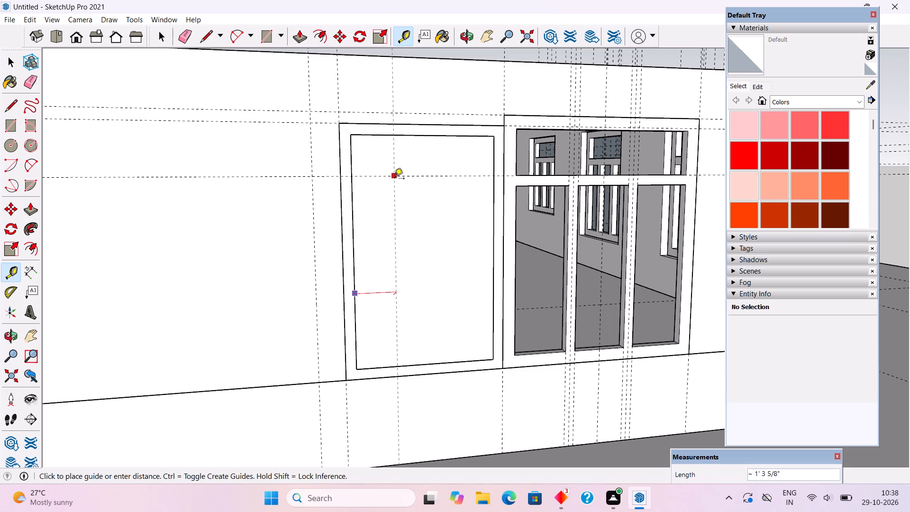
pyautogui.write("1.3'")
pyautogui.press('Return')
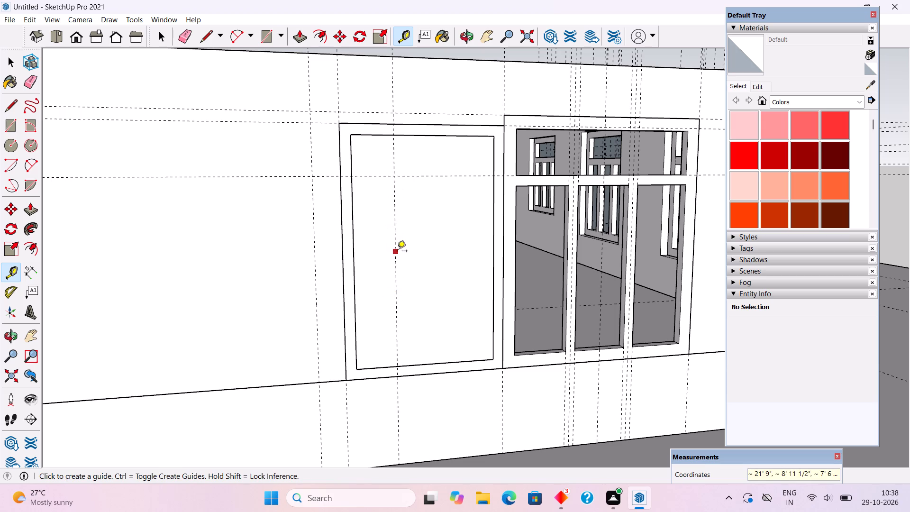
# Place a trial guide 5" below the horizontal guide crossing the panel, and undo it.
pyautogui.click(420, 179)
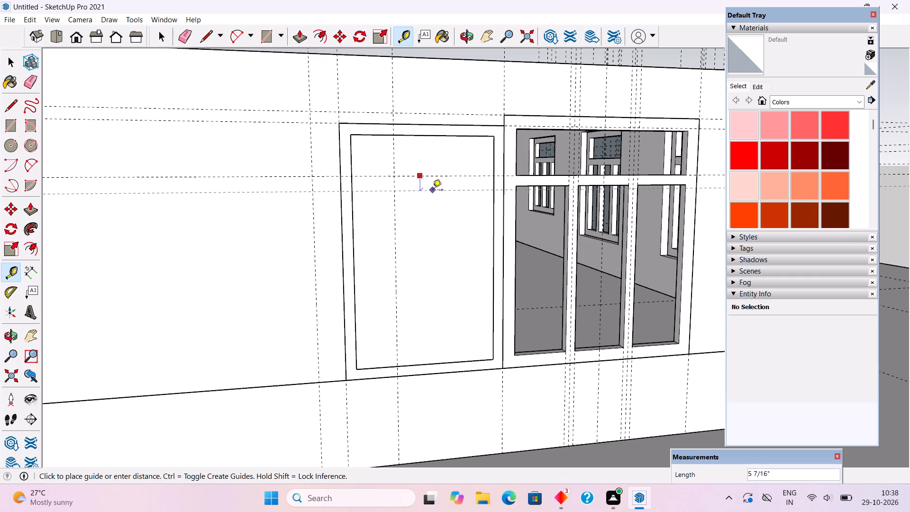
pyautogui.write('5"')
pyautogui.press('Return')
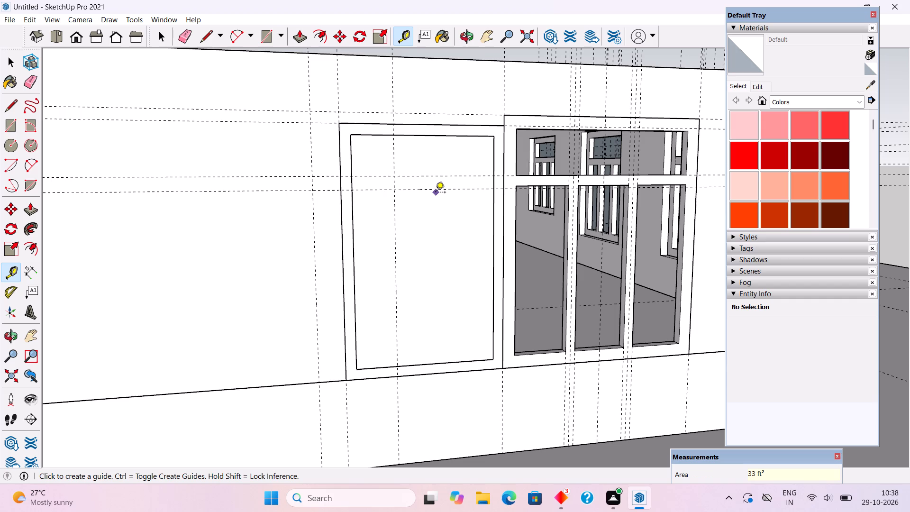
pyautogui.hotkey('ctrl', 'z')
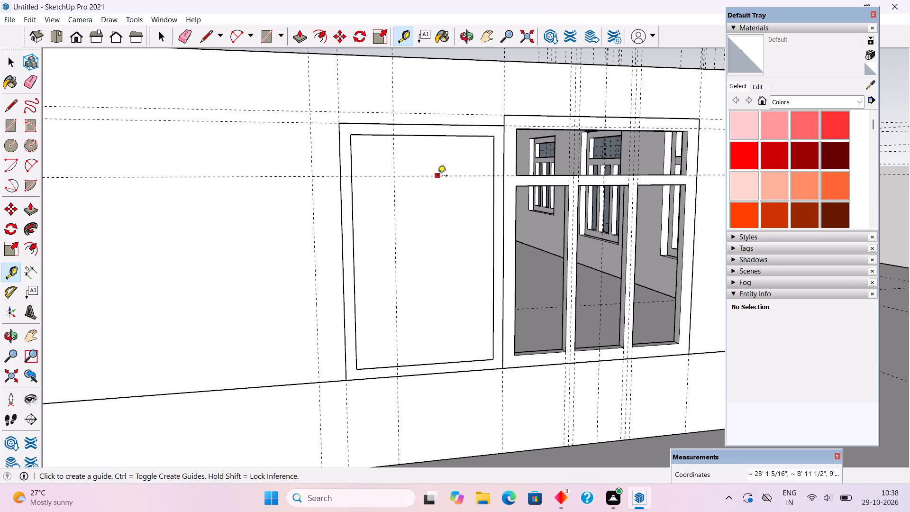
# Place a guide 4" below the horizontal guide crossing the panel.
pyautogui.click(437, 176)
pyautogui.write('4"')
pyautogui.press('Return')
# Place another horizontal guide 8" below the guide level with the underside of the window's transom bar.
pyautogui.scroll(4, 438, 198)
pyautogui.click(440, 184)
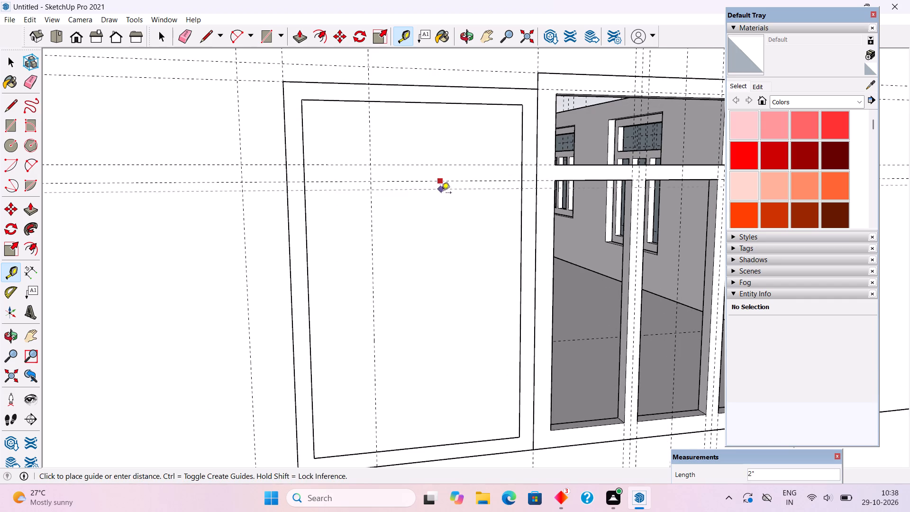
pyautogui.press('8')
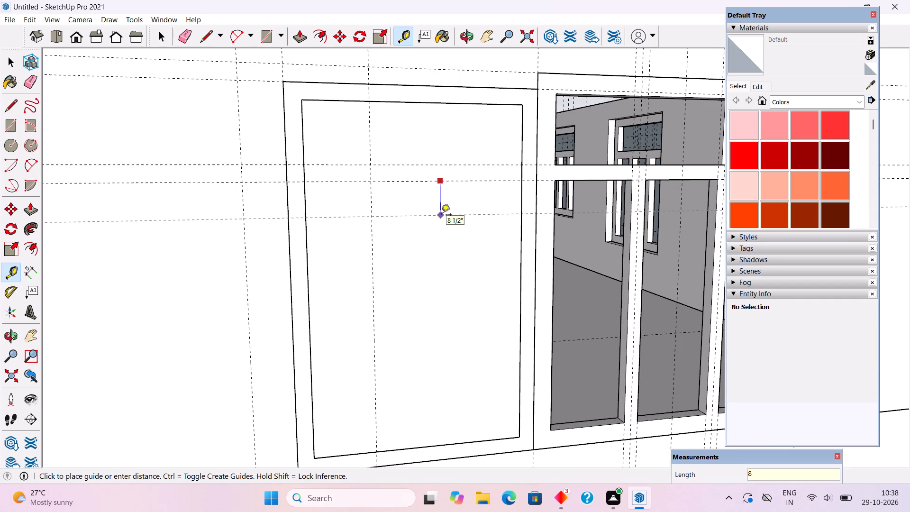
pyautogui.hotkey('shift', '"')
pyautogui.press('Return')
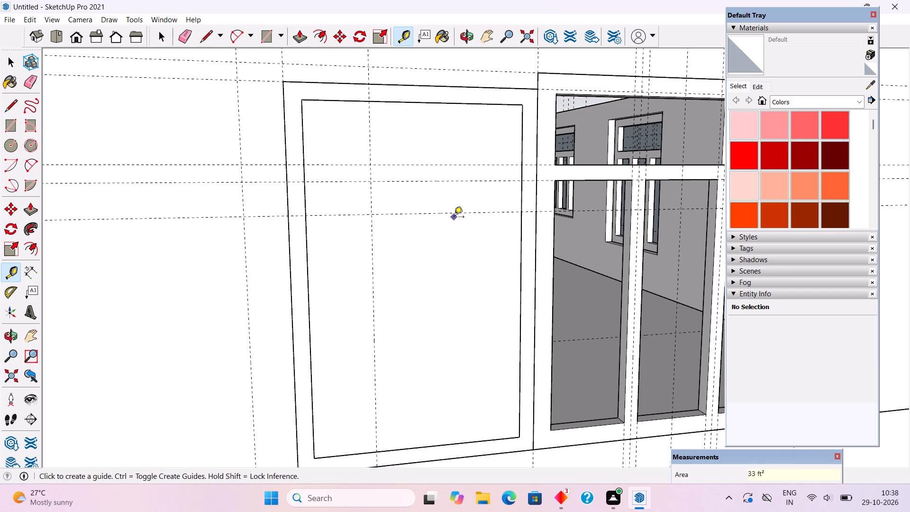
# Place three more horizontal guides down the panel, successively 4", 8" and 4" below the lowest existing guide.
pyautogui.click(455, 215)
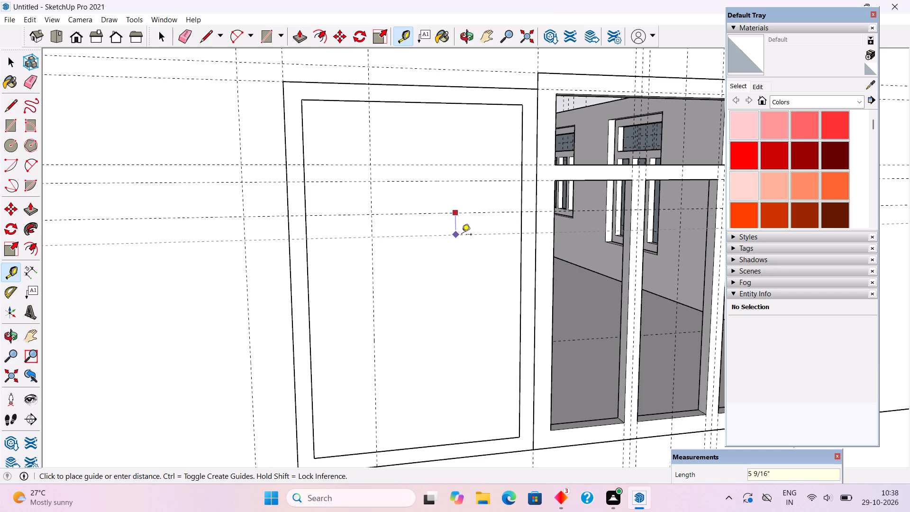
pyautogui.write('4"')
pyautogui.press('Return')
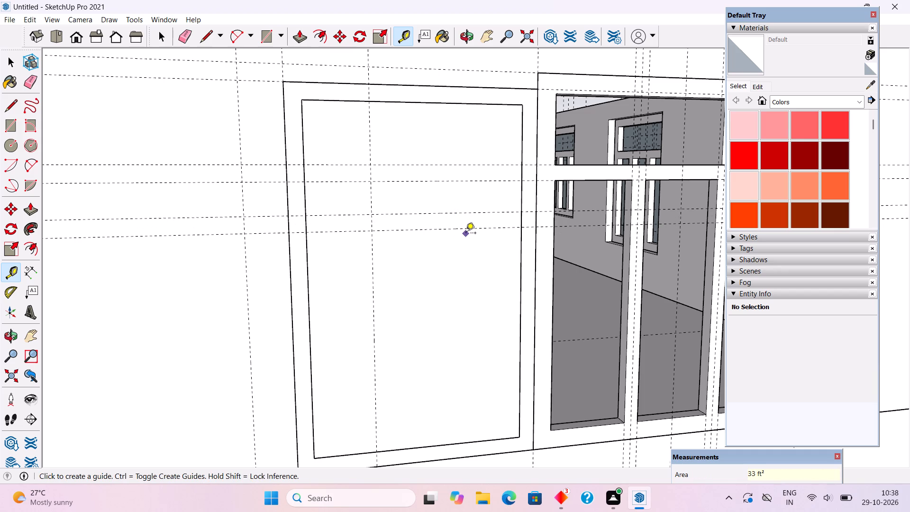
pyautogui.click(467, 230)
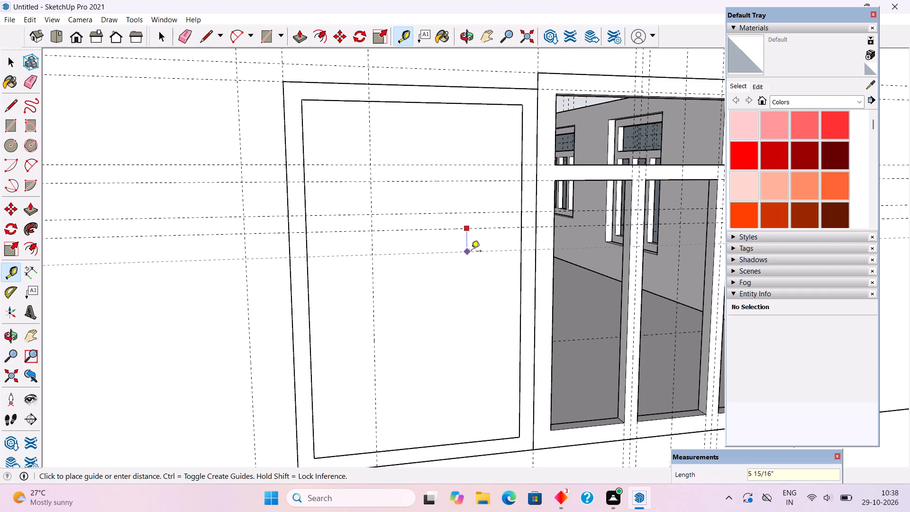
pyautogui.scroll(2, 471, 252)
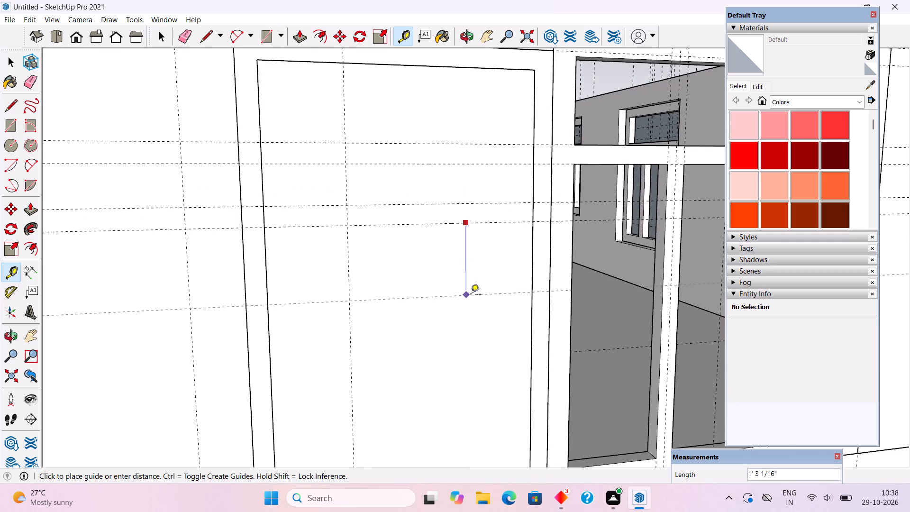
pyautogui.press('8')
pyautogui.hotkey('shift', '"')
pyautogui.press('Return')
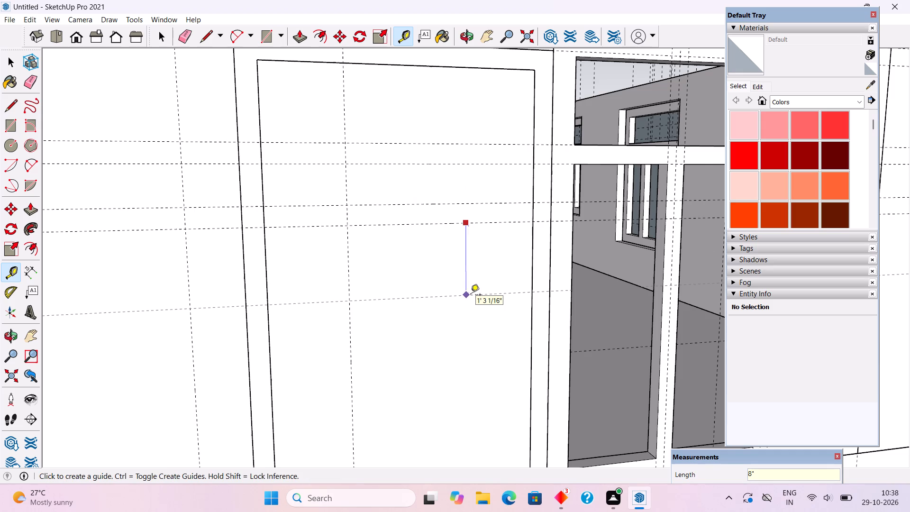
pyautogui.click(468, 262)
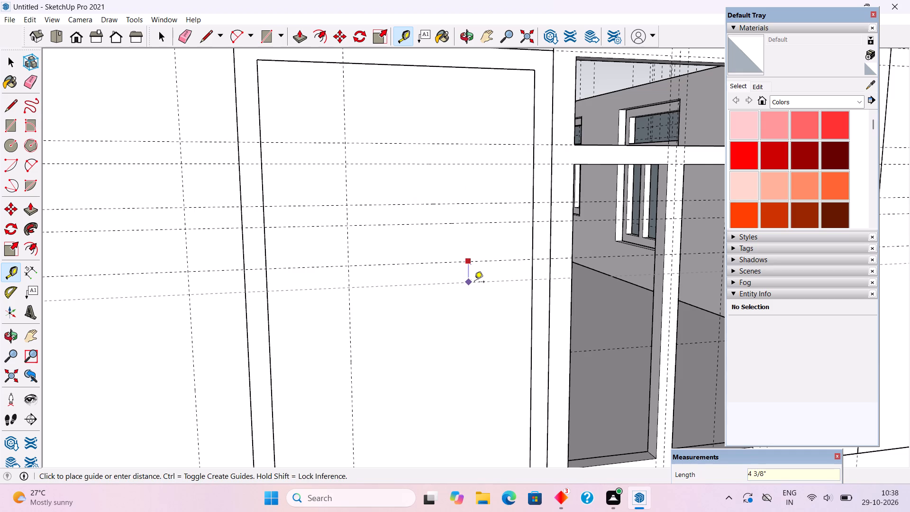
pyautogui.write('4"')
pyautogui.press('Return')
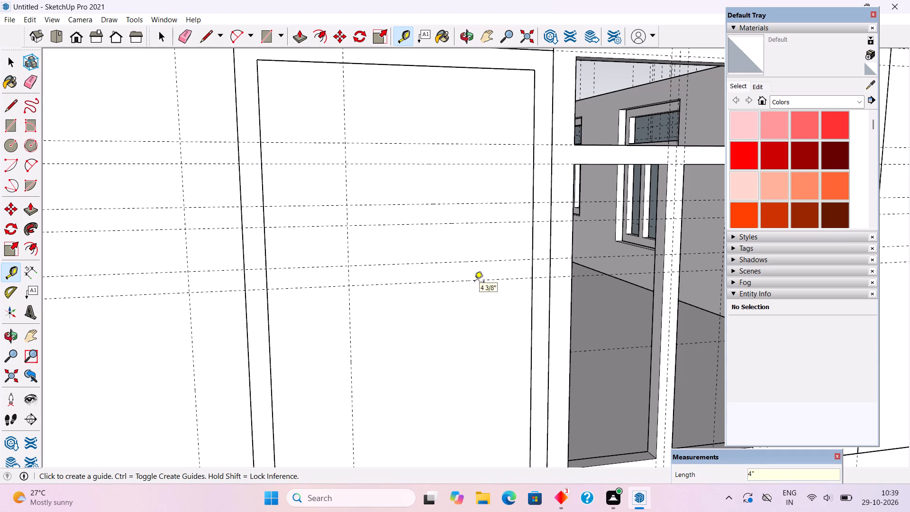
# Place vertical guides 5" to the left of the panel's vertical guide and 8" inward from the panel's right edge.
pyautogui.scroll(-1, 474, 283)
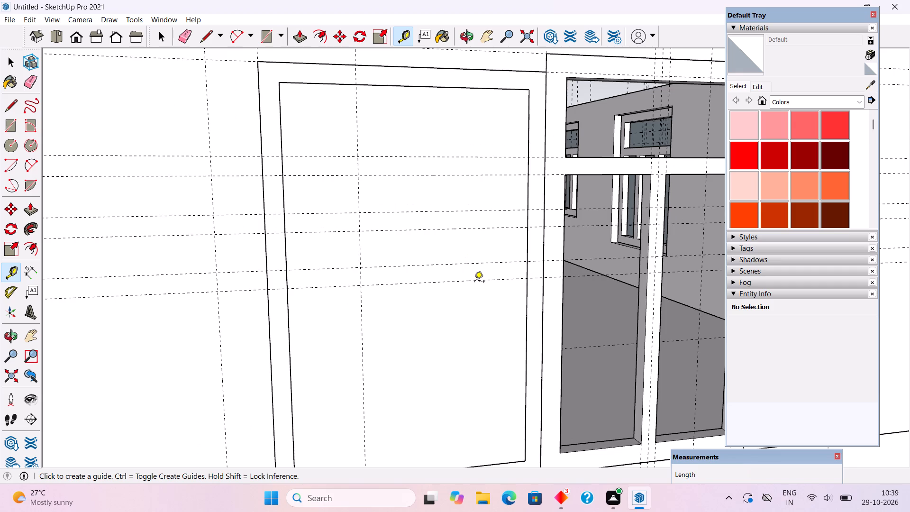
pyautogui.moveTo(370, 314); pyautogui.dragTo(314, 313, button='middle')
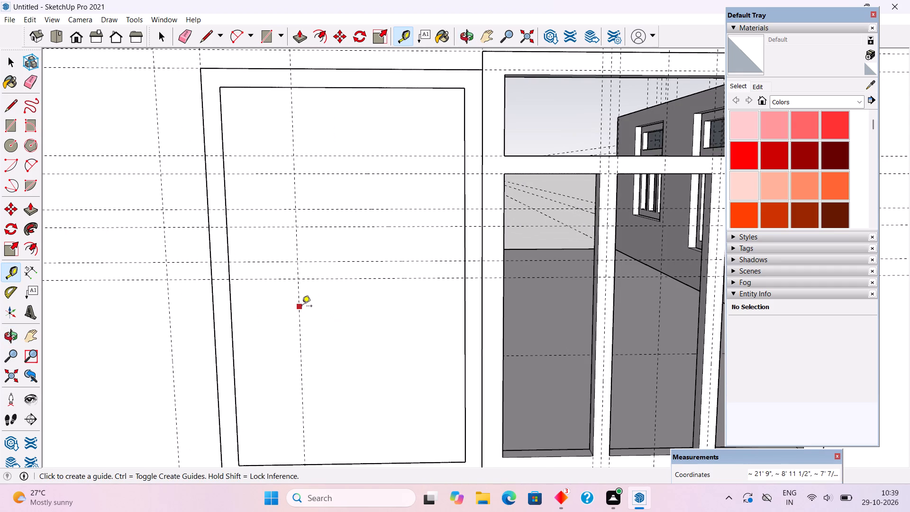
pyautogui.moveTo(302, 308); pyautogui.dragTo(374, 312, button='middle')
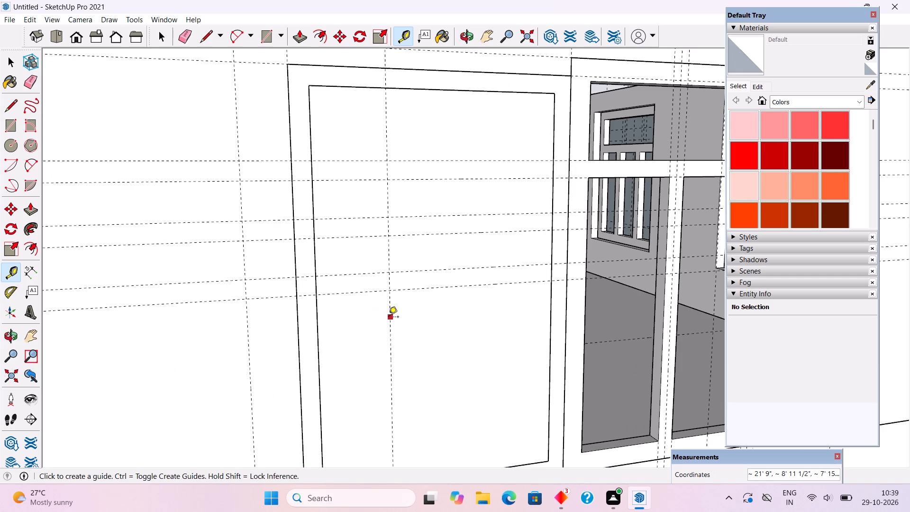
pyautogui.click(390, 318)
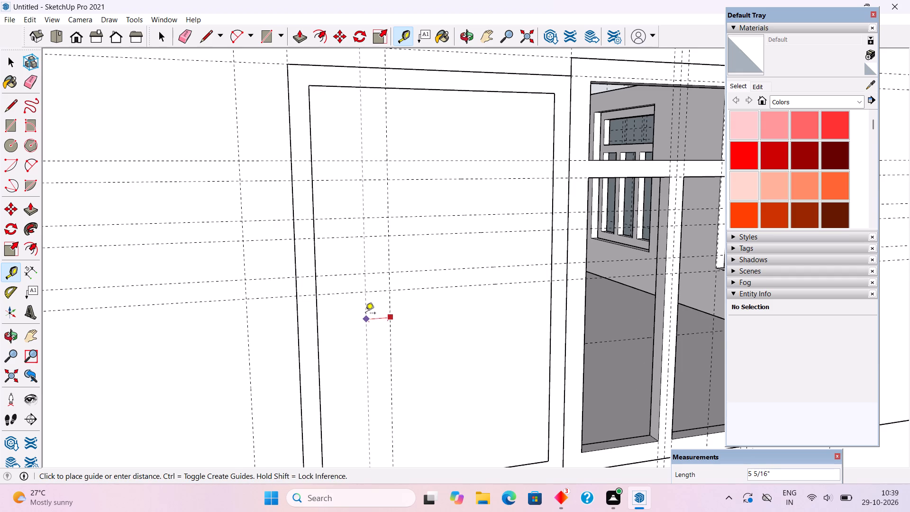
pyautogui.write('5"')
pyautogui.press('Return')
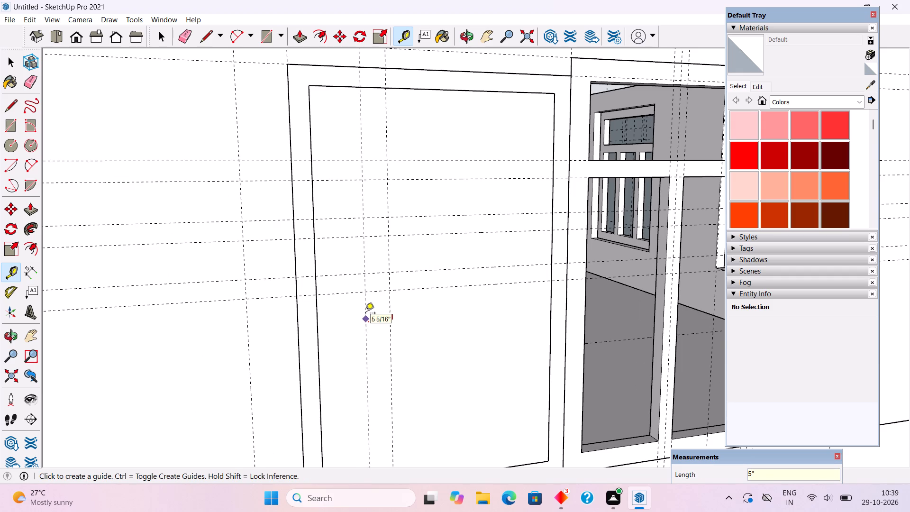
pyautogui.click(552, 309)
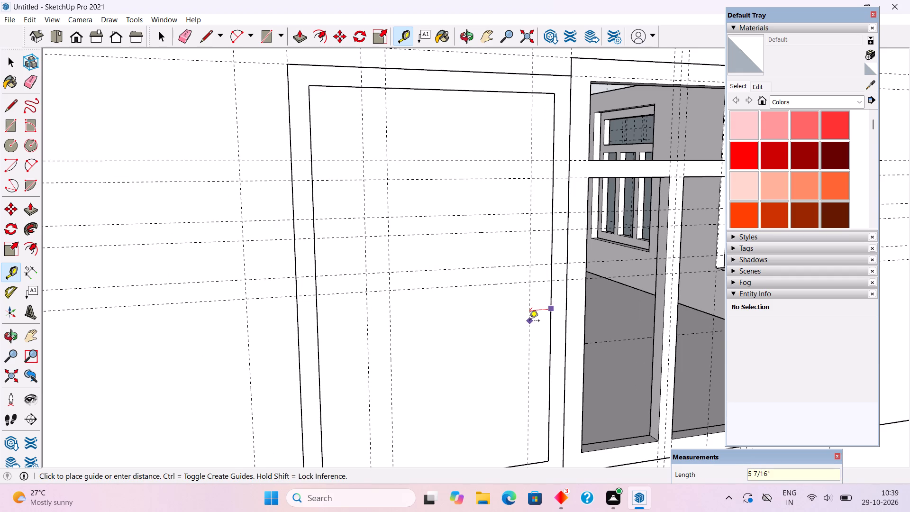
pyautogui.write('8"')
pyautogui.press('Return')
pyautogui.press('space')
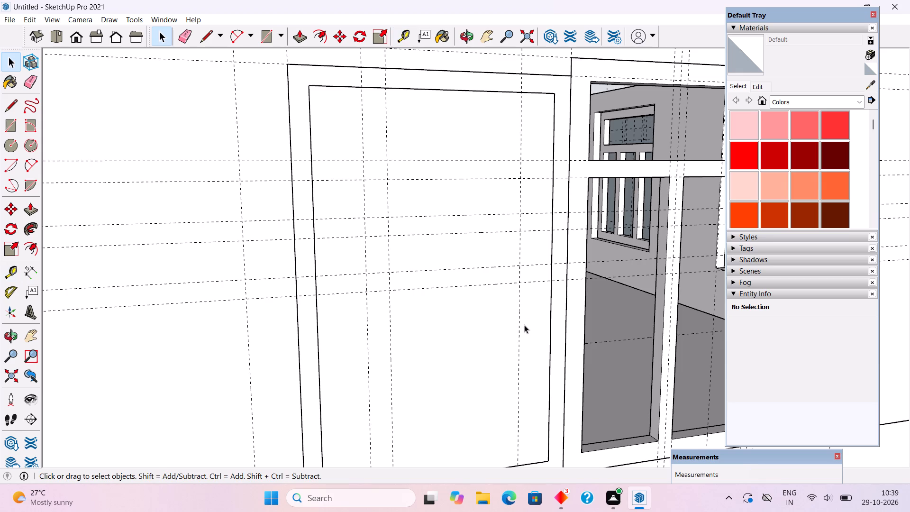
# Inside the panel object, draw three horizontal slot rectangles about 2' 11 3/8" by 4" between the outer vertical guides and paired horizontal guides.
pyautogui.tripleClick(483, 326)
pyautogui.scroll(1, 486, 189)
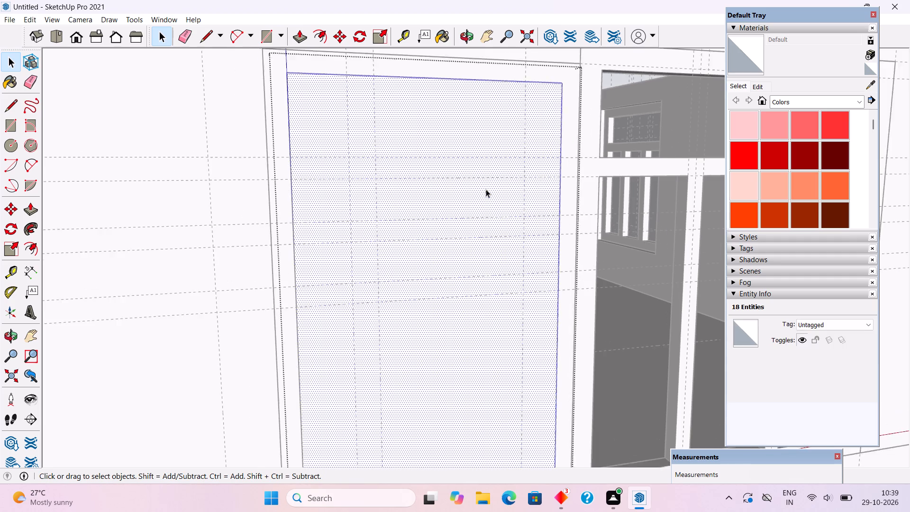
pyautogui.scroll(1, 486, 189)
pyautogui.press('r')
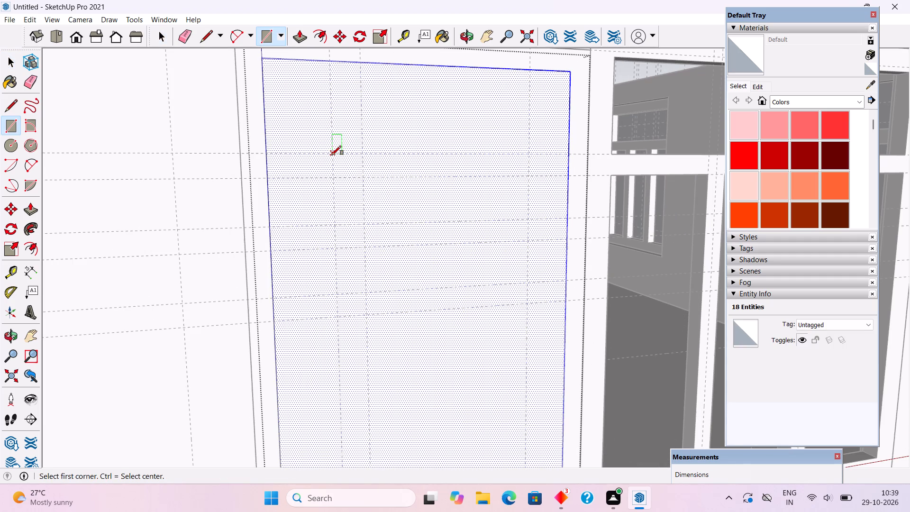
pyautogui.click(332, 155)
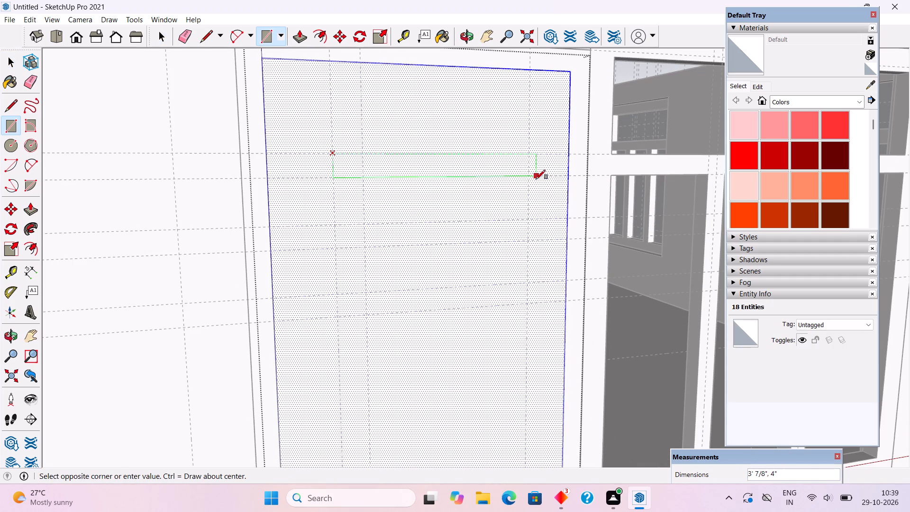
pyautogui.click(530, 177)
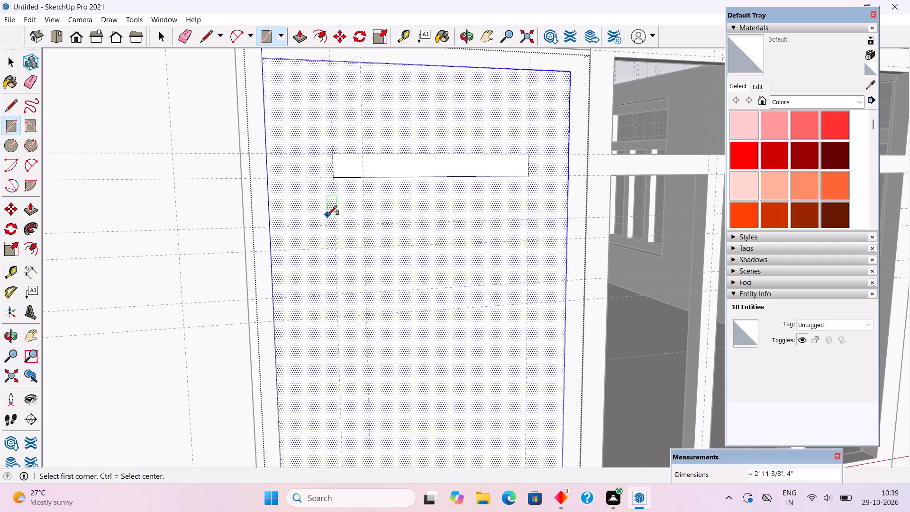
pyautogui.click(336, 222)
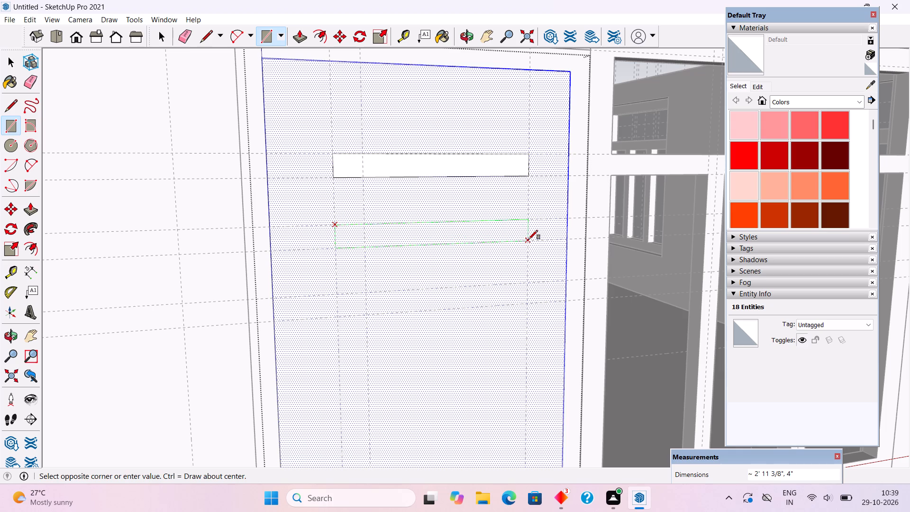
pyautogui.click(528, 239)
pyautogui.click(340, 295)
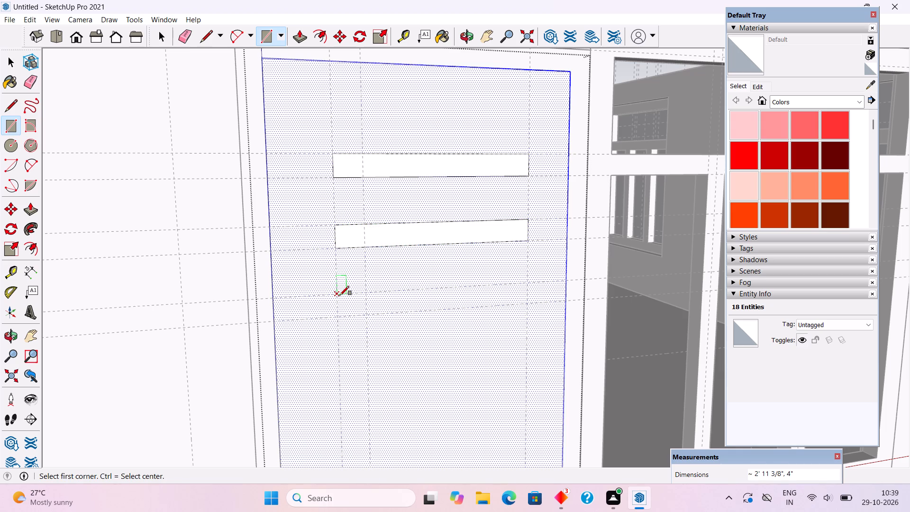
pyautogui.click(528, 305)
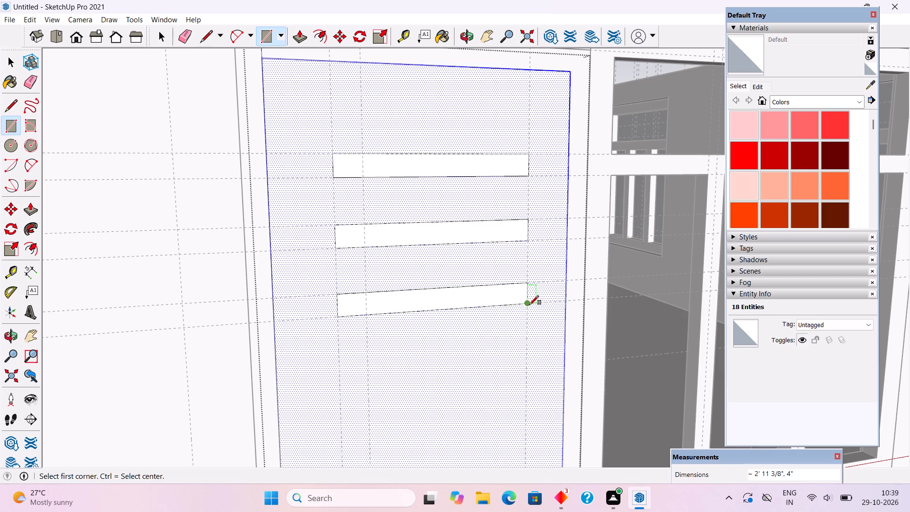
# Push the three slot rectangles 2" through the panel to cut openings, and exit the panel's editing context.
pyautogui.press('p')
pyautogui.moveTo(460, 315); pyautogui.dragTo(499, 364, button='middle')
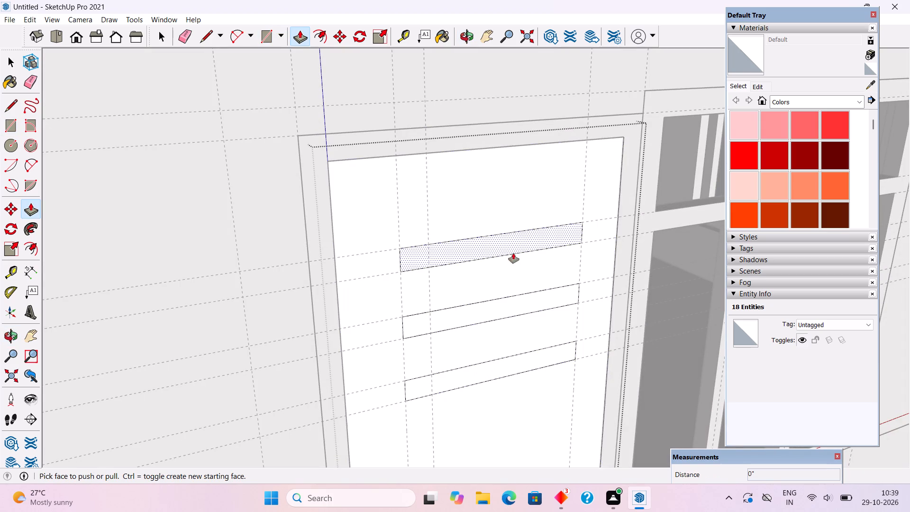
pyautogui.moveTo(517, 247); pyautogui.dragTo(451, 257)
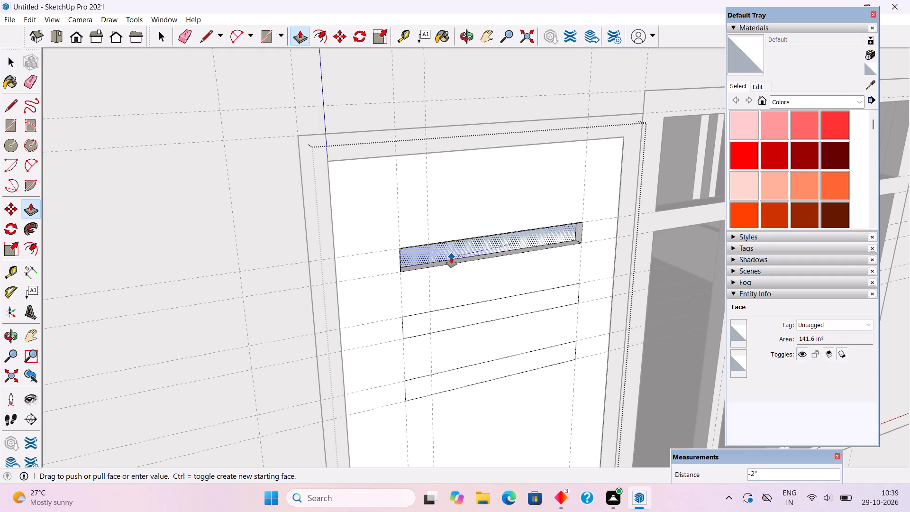
pyautogui.click(525, 302)
pyautogui.click(525, 302)
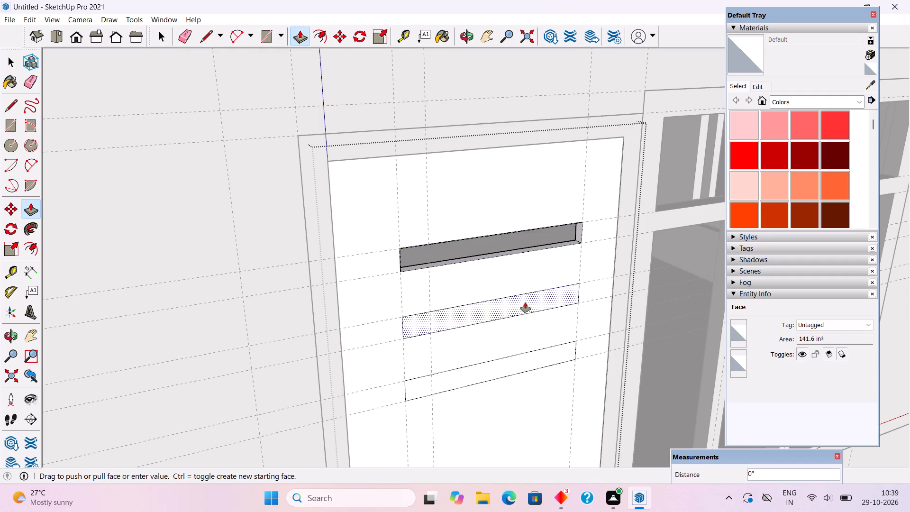
pyautogui.click(500, 311)
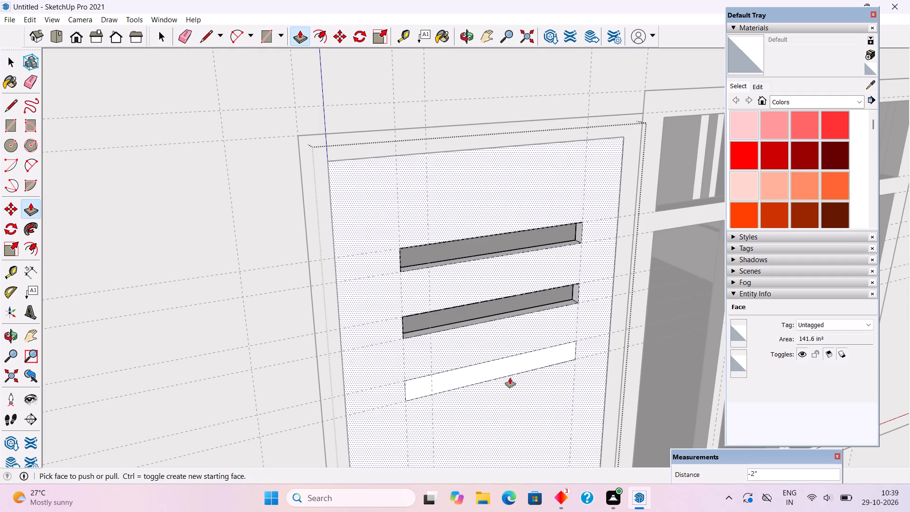
pyautogui.moveTo(517, 367); pyautogui.dragTo(487, 373)
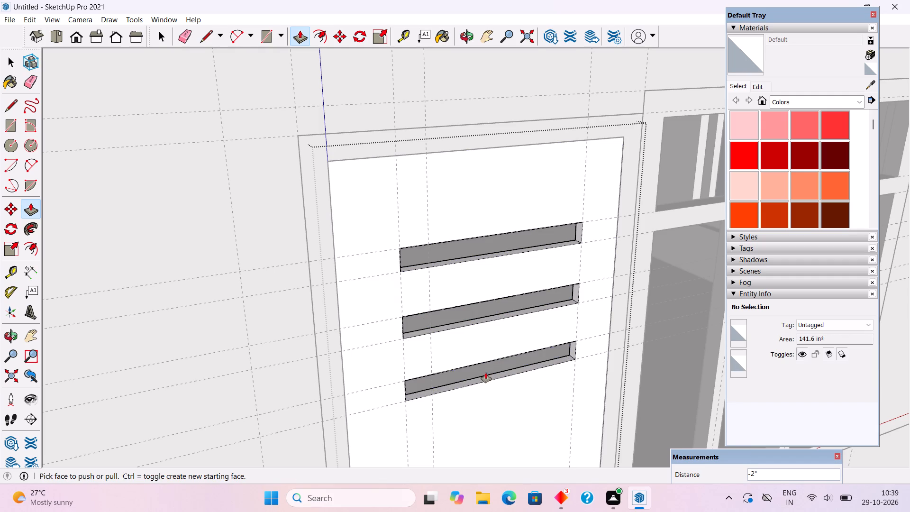
pyautogui.scroll(-2, 486, 373)
pyautogui.press('space')
pyautogui.scroll(-3, 486, 373)
pyautogui.scroll(-2, 543, 403)
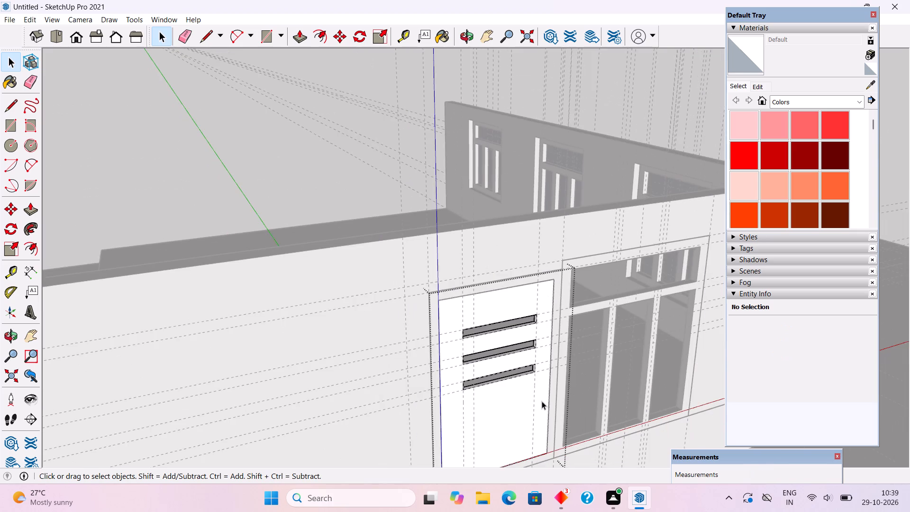
pyautogui.moveTo(522, 374); pyautogui.dragTo(419, 308, button='middle')
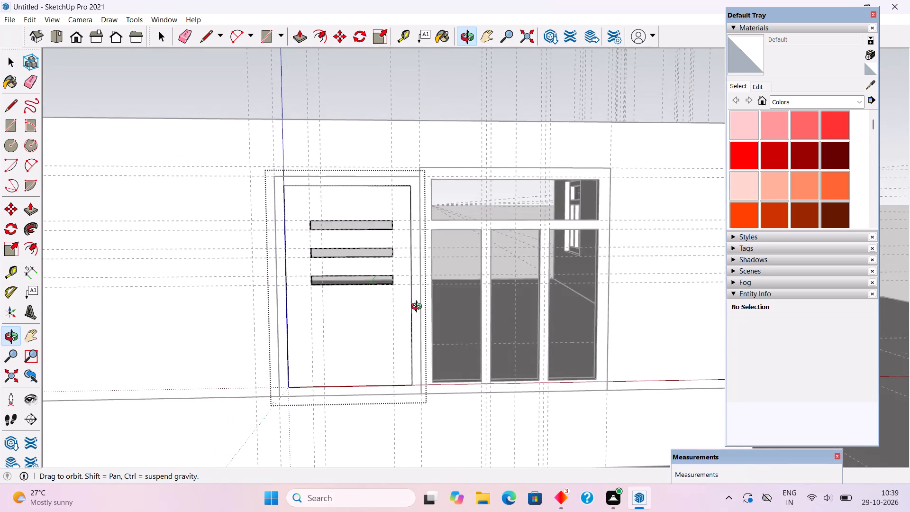
pyautogui.moveTo(419, 308); pyautogui.dragTo(440, 318, button='middle')
pyautogui.click(392, 114)
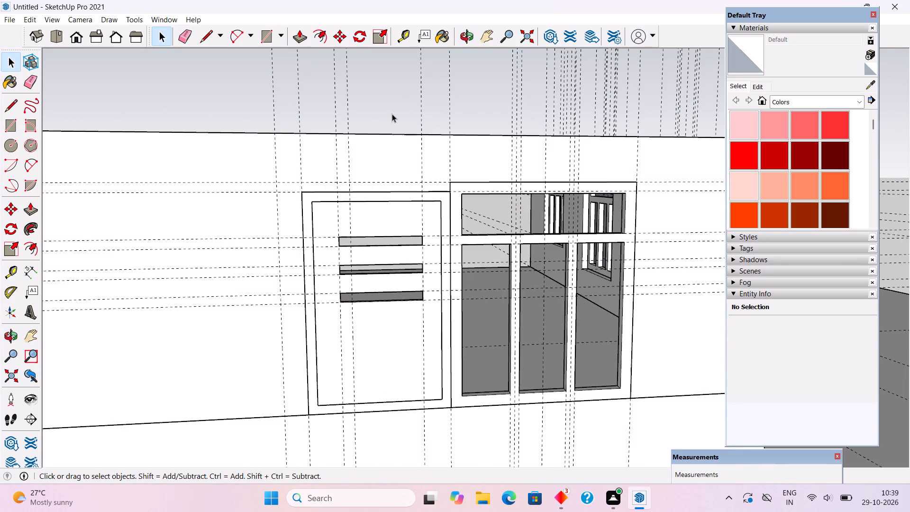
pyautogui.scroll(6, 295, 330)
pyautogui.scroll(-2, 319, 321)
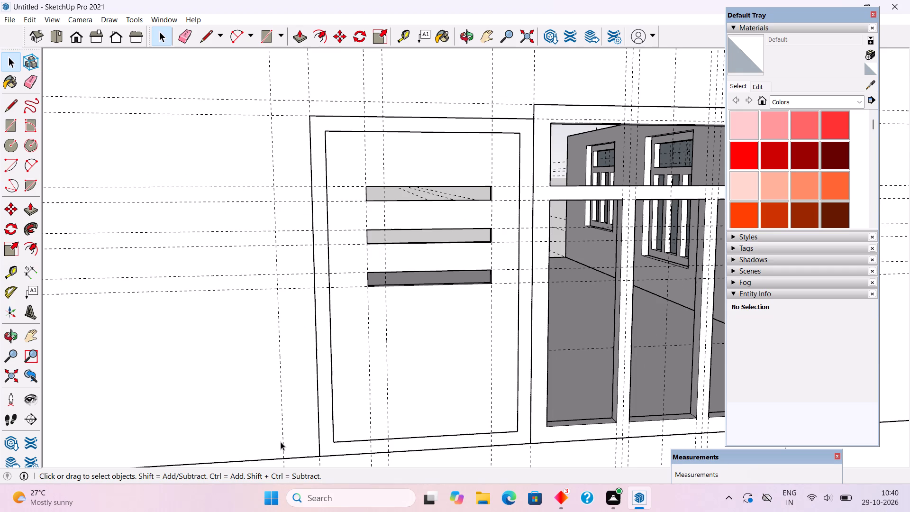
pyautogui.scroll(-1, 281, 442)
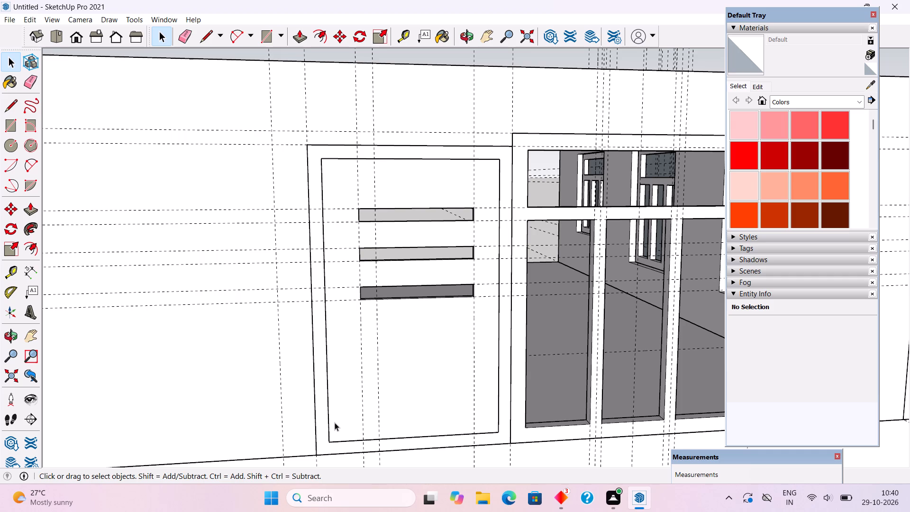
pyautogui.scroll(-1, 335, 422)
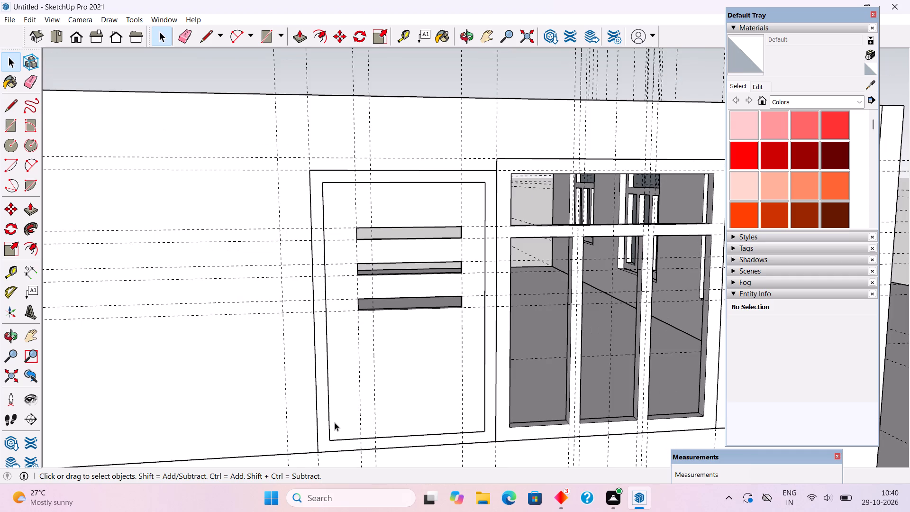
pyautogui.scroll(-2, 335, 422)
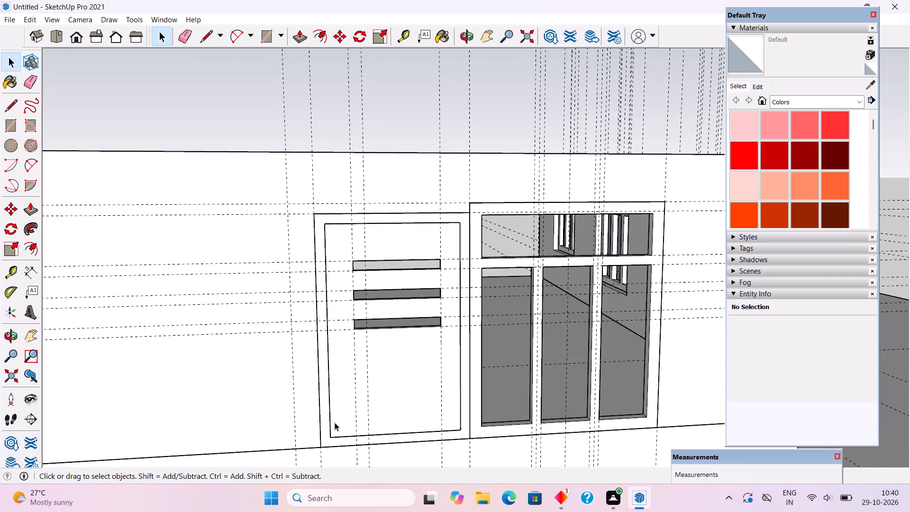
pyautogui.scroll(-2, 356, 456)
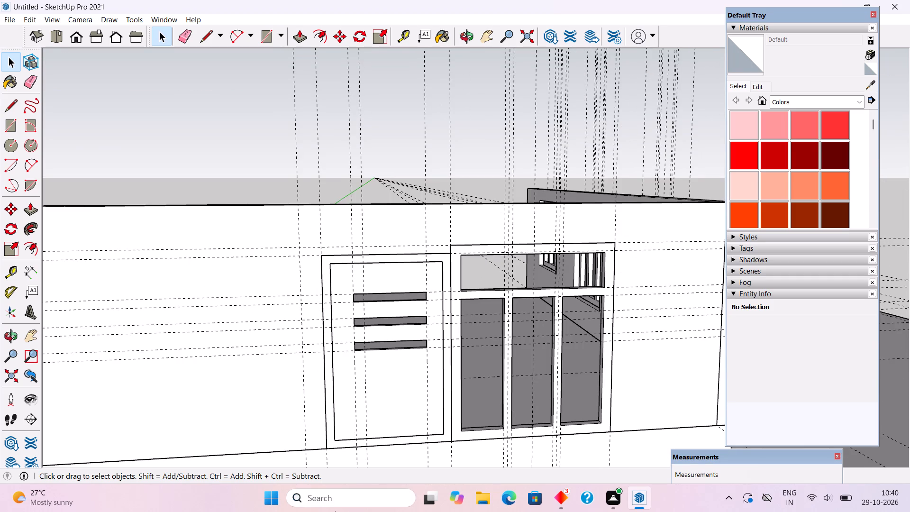
# Place a vertical guide 5" outside the left ends of the panel's slots and another 2" back toward the slots.
pyautogui.moveTo(381, 361); pyautogui.dragTo(407, 323, button='middle')
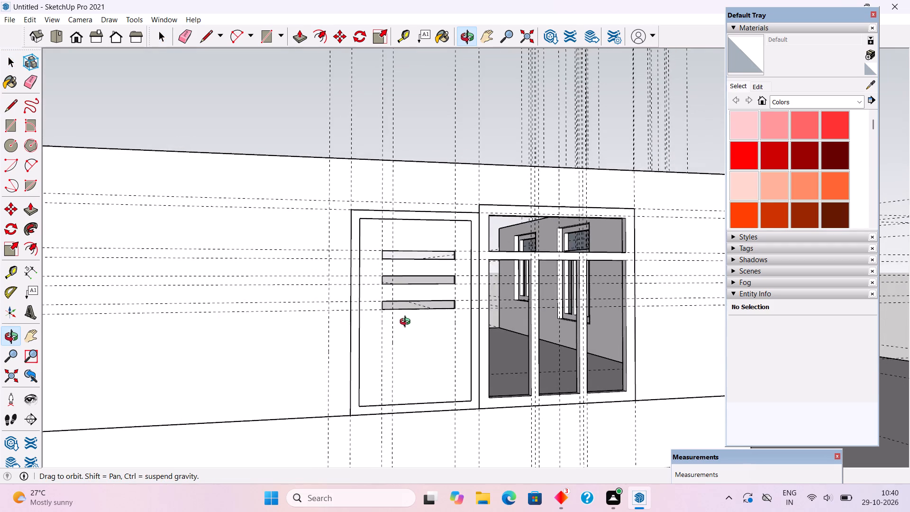
pyautogui.moveTo(407, 323); pyautogui.dragTo(407, 331, button='middle')
pyautogui.scroll(2, 374, 335)
pyautogui.press('r')
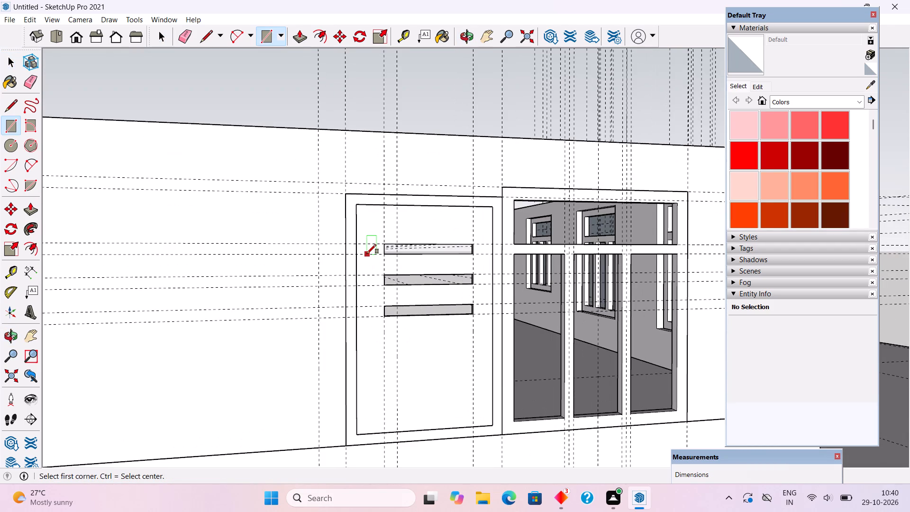
pyautogui.press('space')
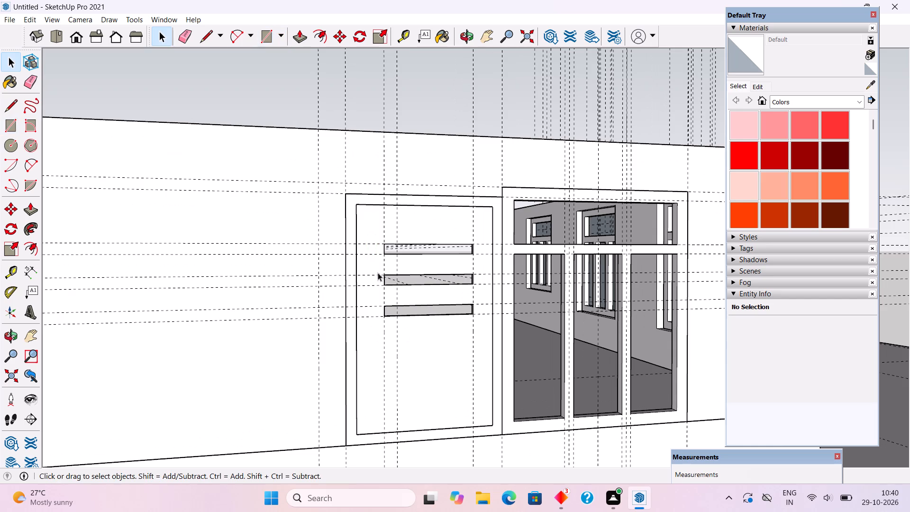
pyautogui.scroll(8, 378, 293)
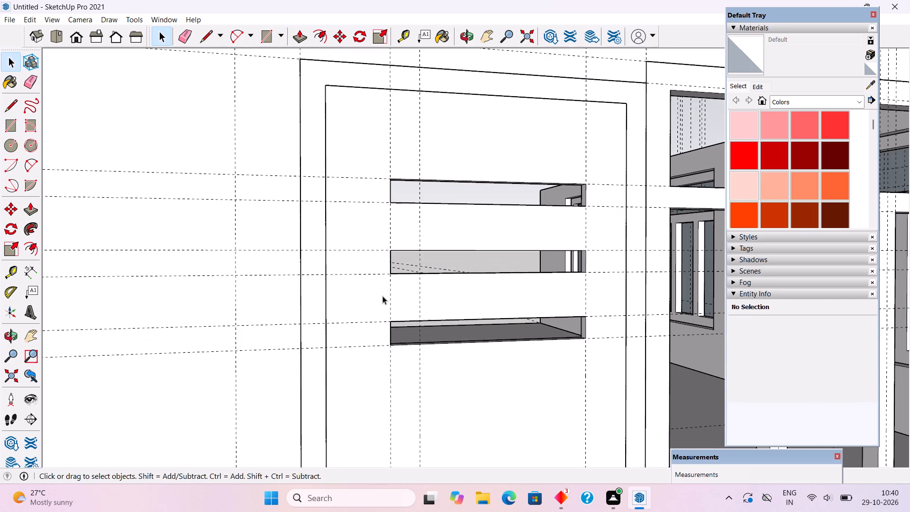
pyautogui.press('t')
pyautogui.click(392, 303)
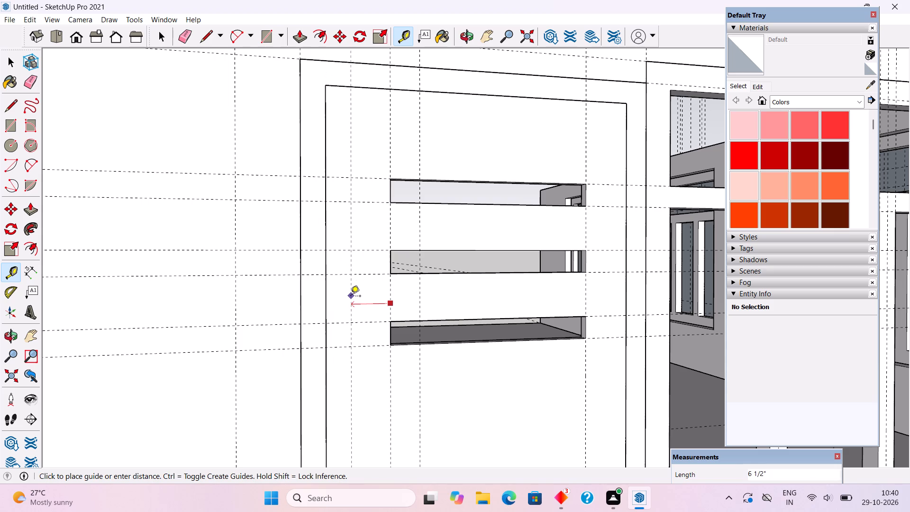
pyautogui.write('5"')
pyautogui.press('Return')
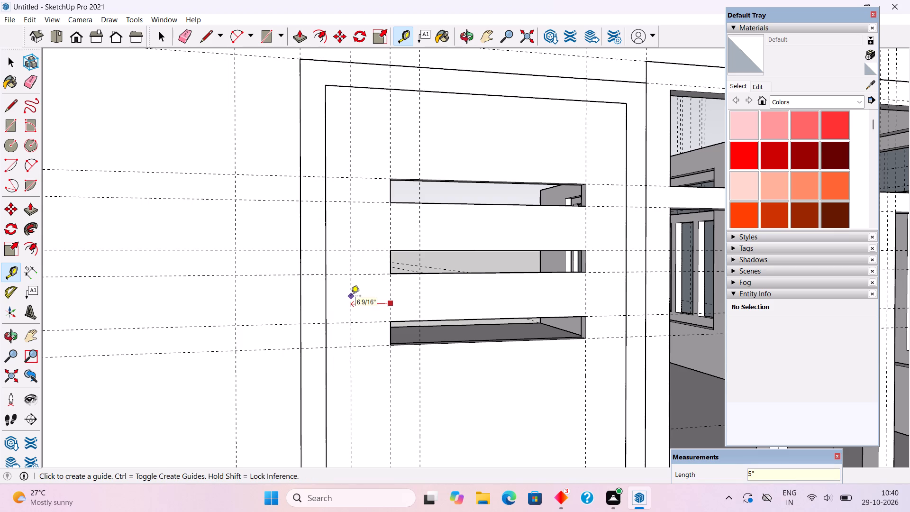
pyautogui.click(359, 304)
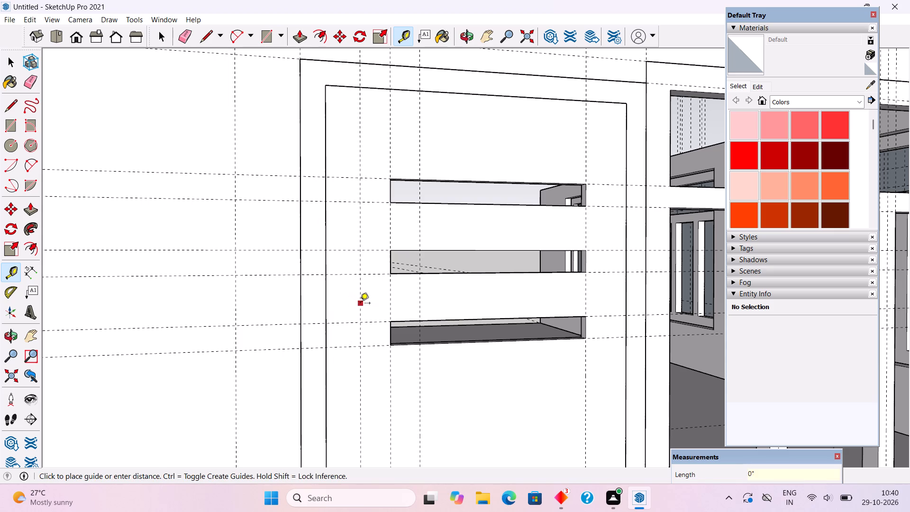
pyautogui.click(371, 301)
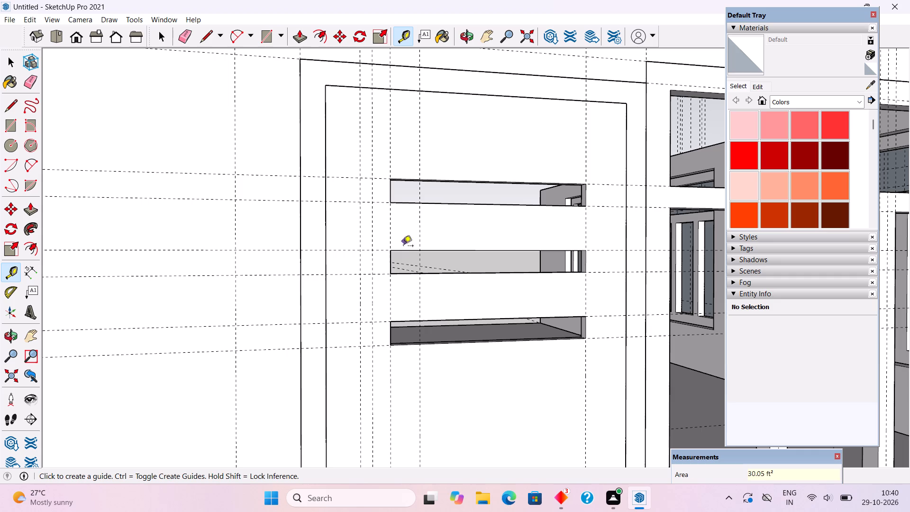
# Place a horizontal guide about 3' 11 1/2" below the panel's top edge, and another 2" below it.
pyautogui.scroll(-4, 369, 199)
pyautogui.scroll(-1, 393, 306)
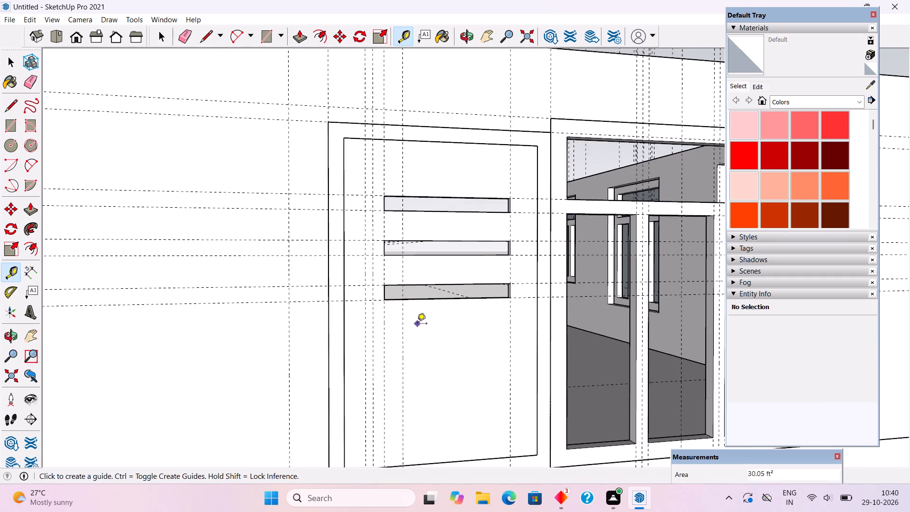
pyautogui.moveTo(408, 326); pyautogui.dragTo(353, 326, button='middle')
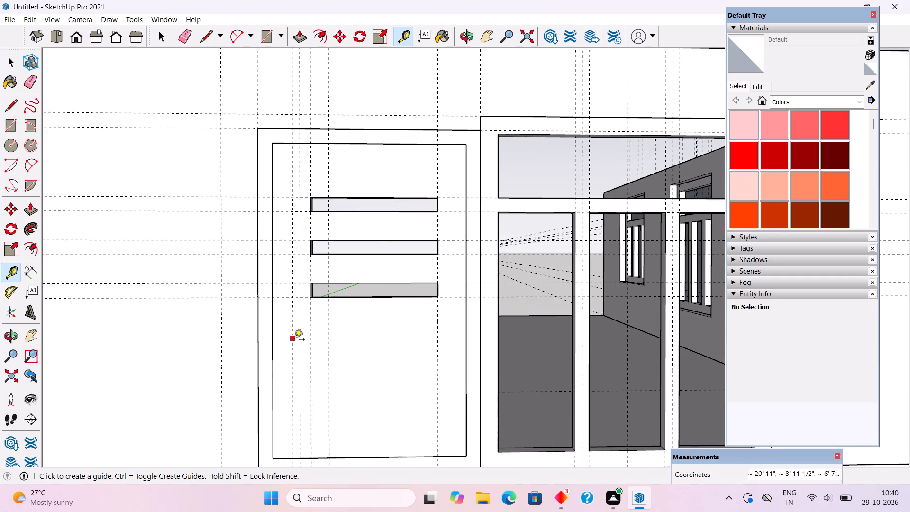
pyautogui.scroll(1, 294, 340)
pyautogui.scroll(-2, 326, 343)
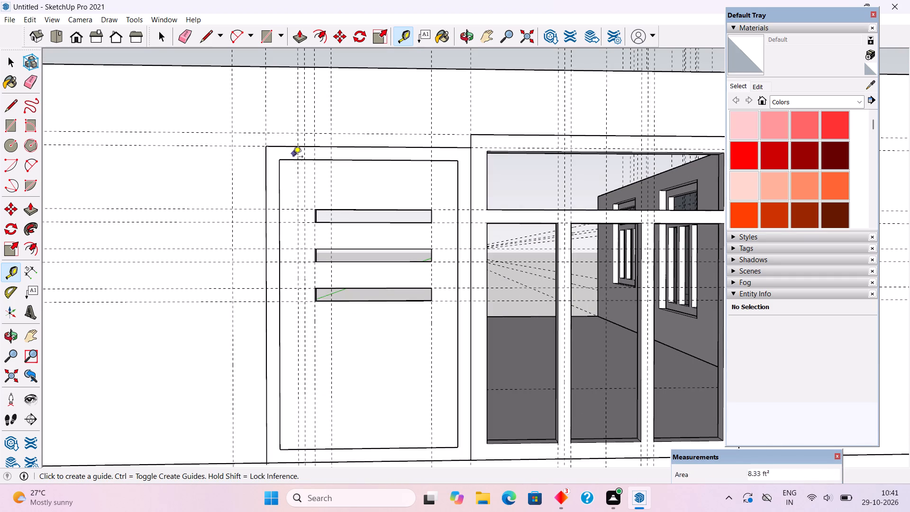
pyautogui.click(292, 160)
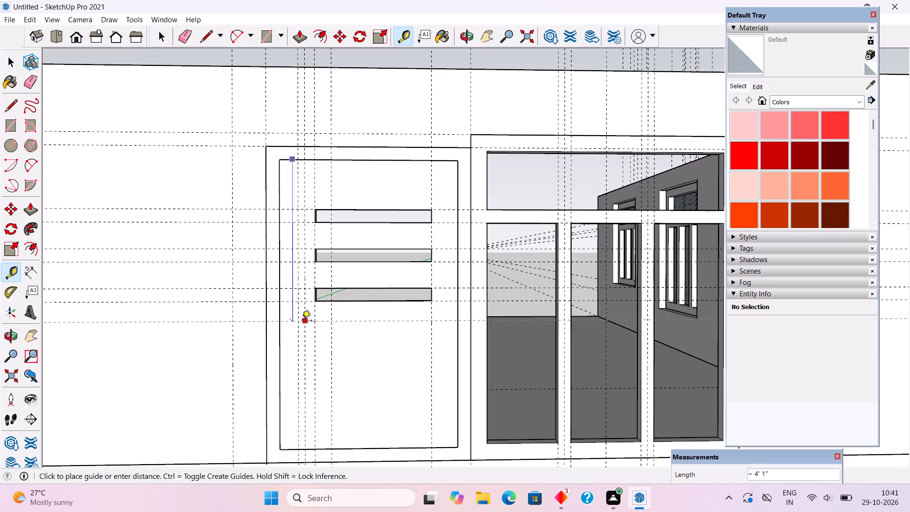
pyautogui.scroll(3, 305, 326)
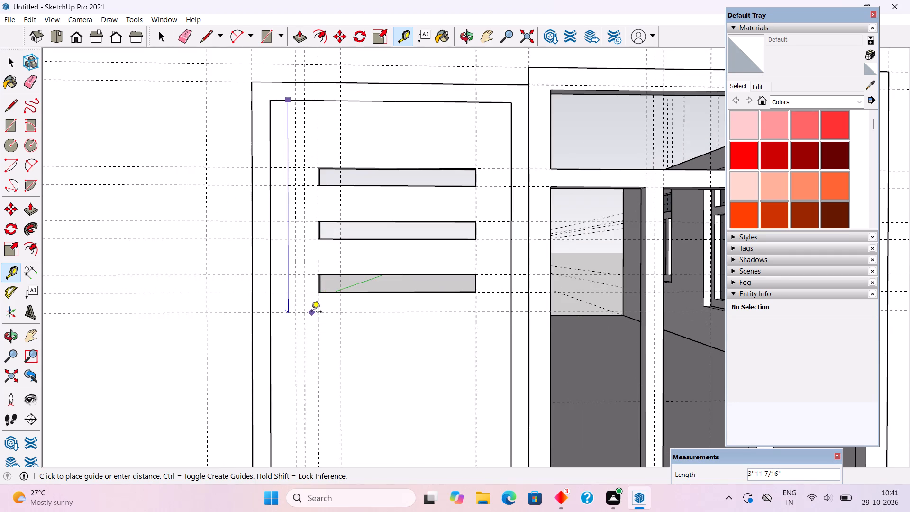
pyautogui.click(311, 313)
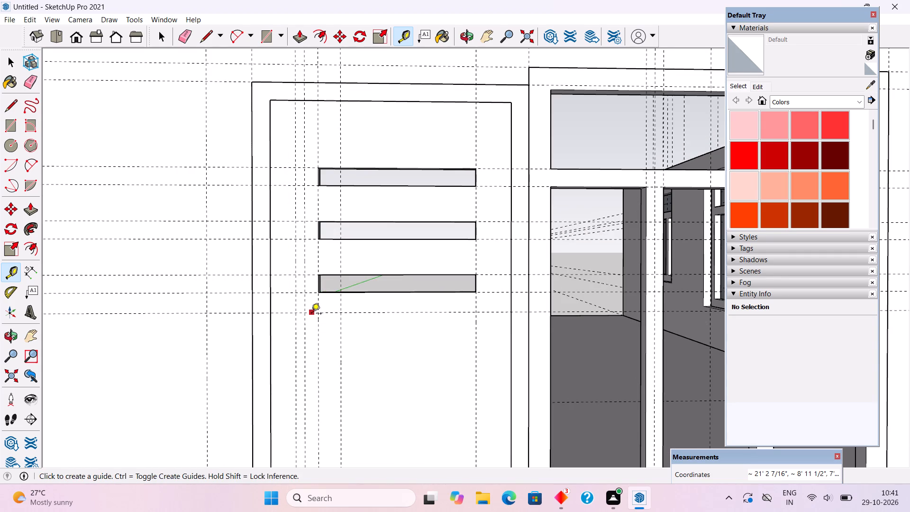
pyautogui.click(311, 314)
pyautogui.click(311, 327)
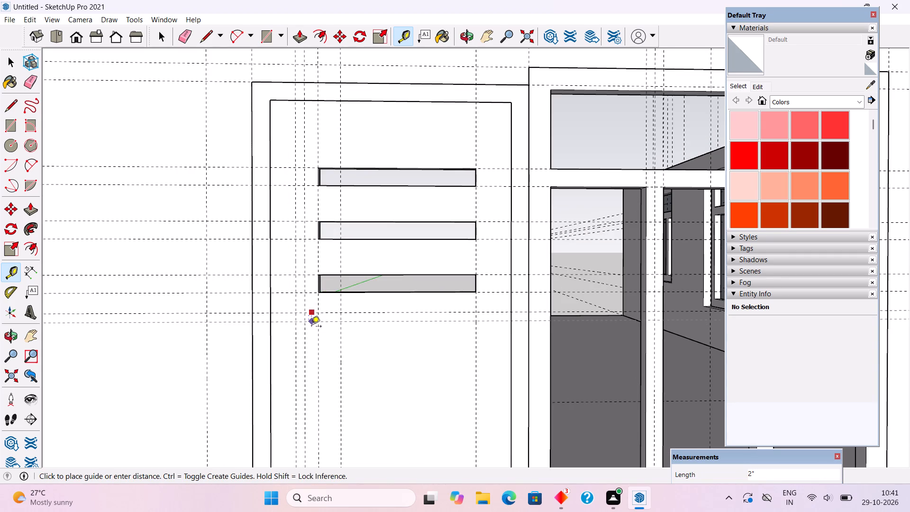
# Place horizontal guides 2" below the lower-edge guides of the panel's top and middle slots.
pyautogui.scroll(1, 303, 188)
pyautogui.click(301, 185)
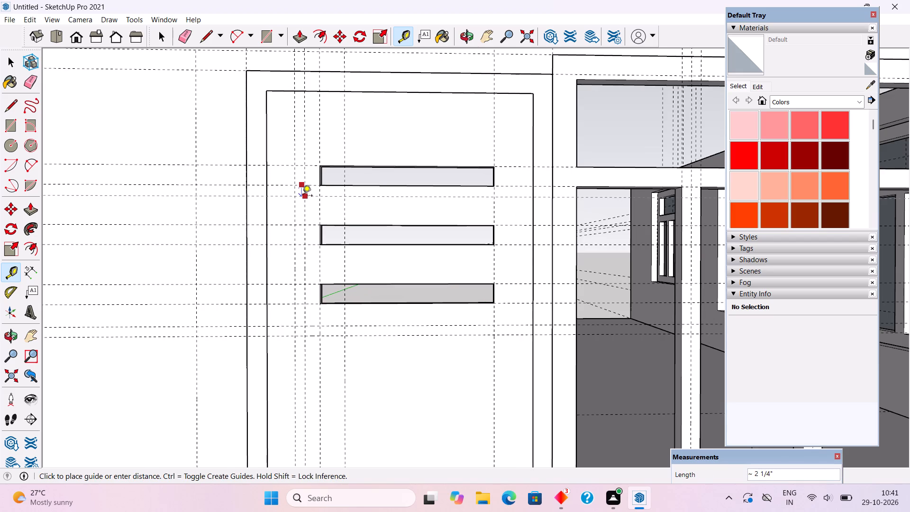
pyautogui.scroll(4, 302, 195)
pyautogui.click(302, 194)
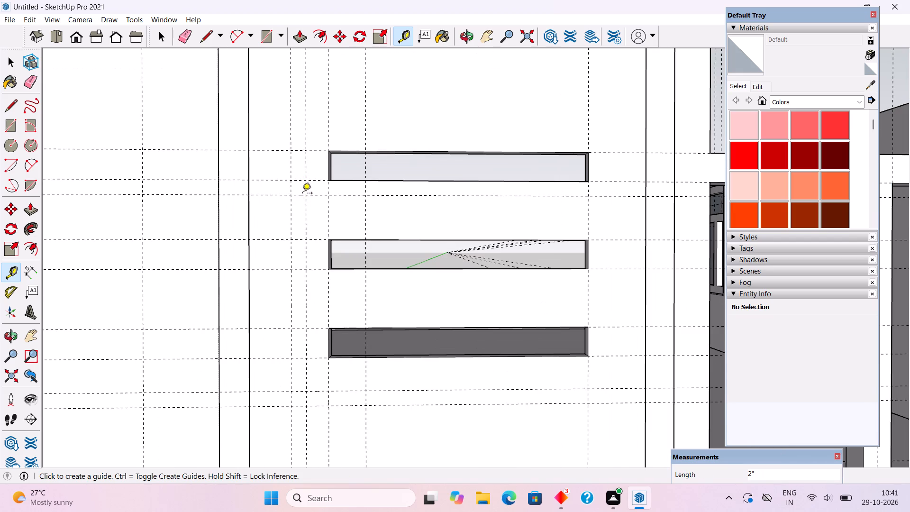
pyautogui.scroll(-4, 330, 261)
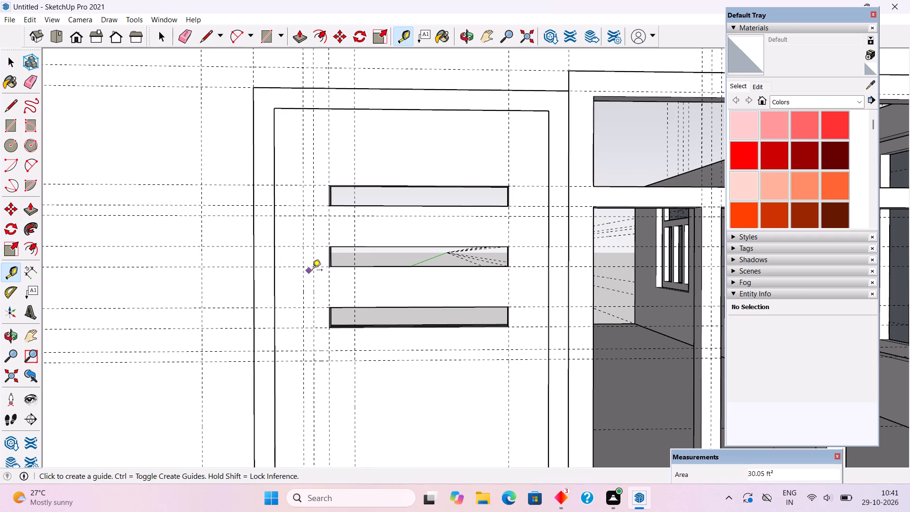
pyautogui.click(310, 266)
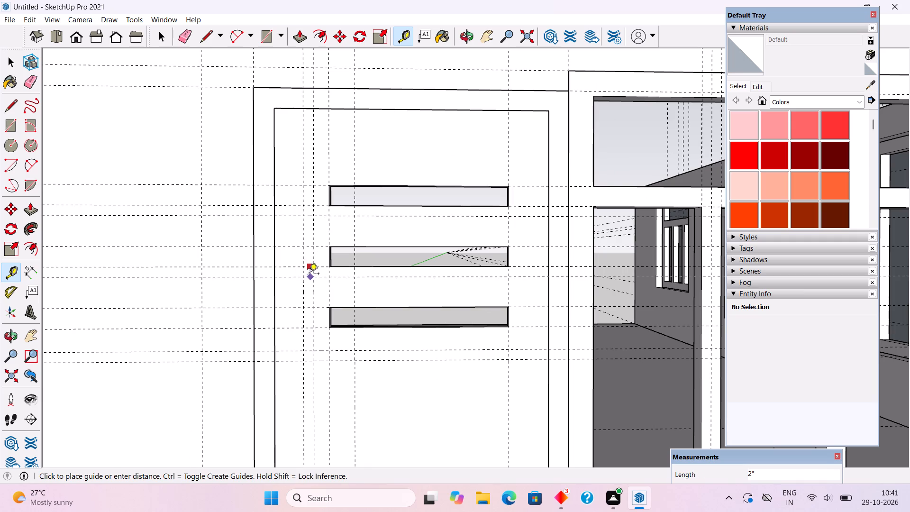
pyautogui.click(309, 276)
# Draw three 2" by 2" squares on the panel between the paired guides to the left of the slots.
pyautogui.press('r')
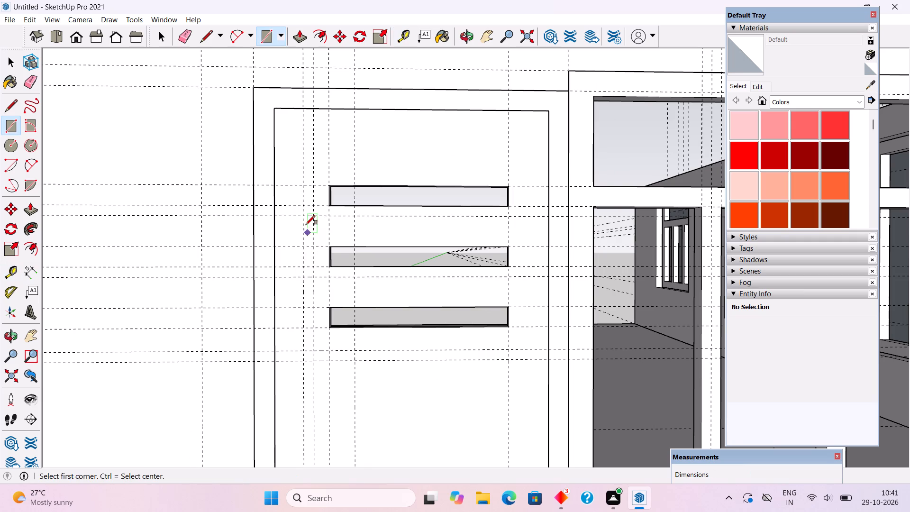
pyautogui.scroll(1, 305, 210)
pyautogui.click(305, 207)
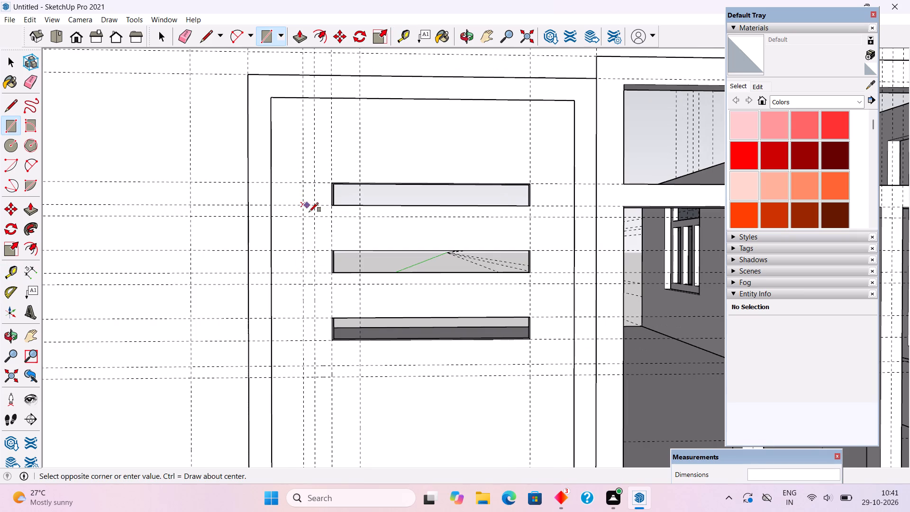
pyautogui.click(314, 216)
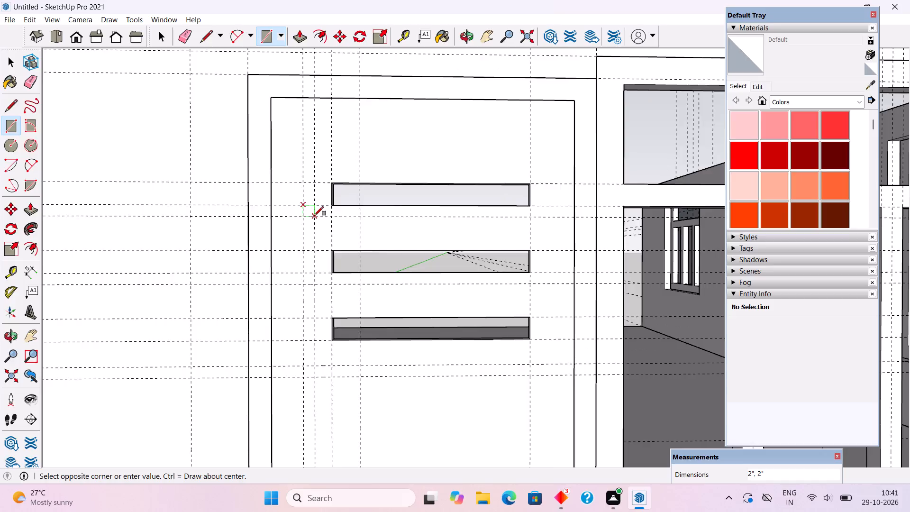
pyautogui.click(301, 272)
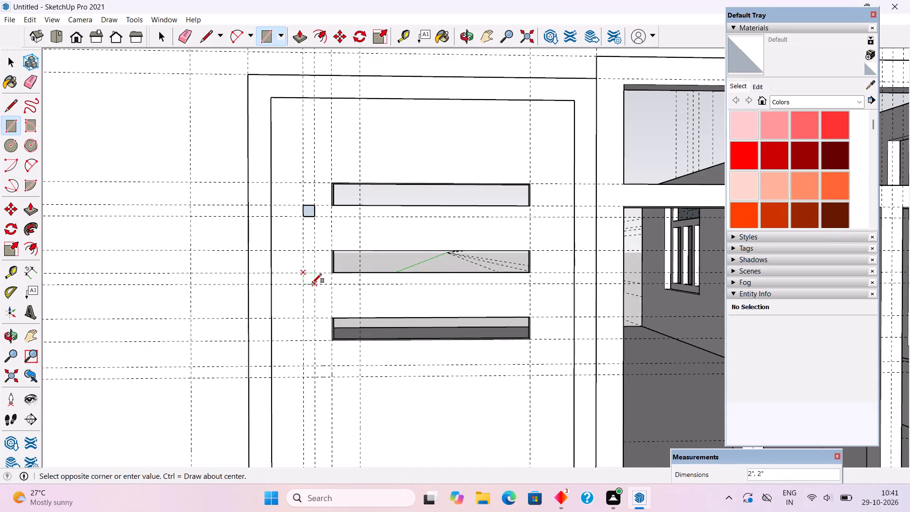
pyautogui.click(312, 283)
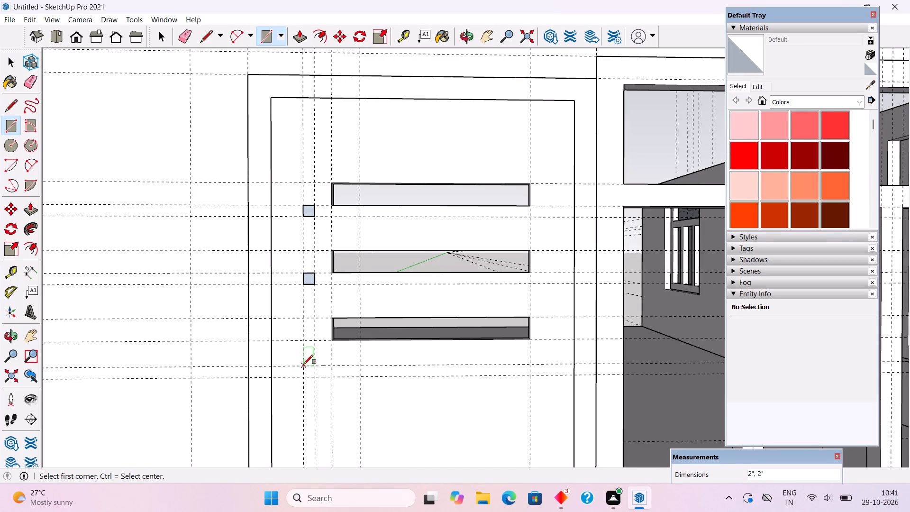
pyautogui.click(304, 364)
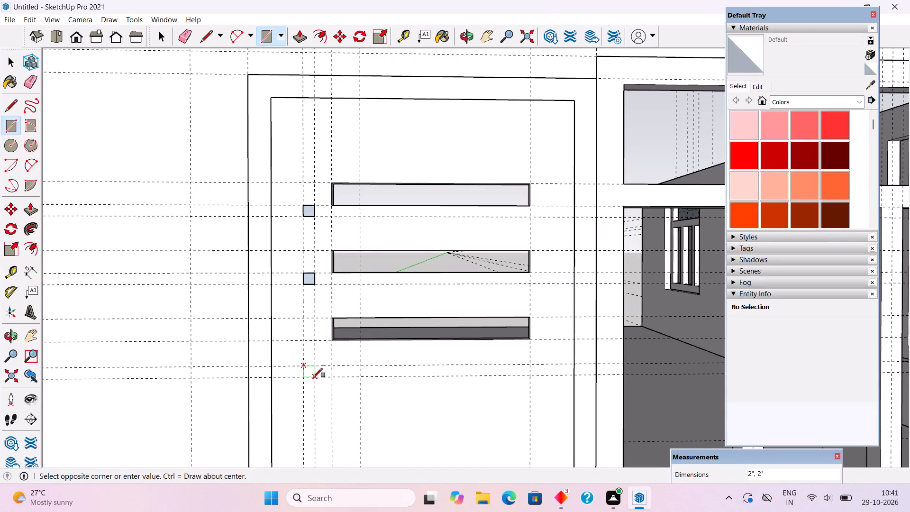
pyautogui.click(314, 379)
# Pull the three small squares out 1" from the panel face.
pyautogui.moveTo(279, 380); pyautogui.dragTo(442, 394, button='middle')
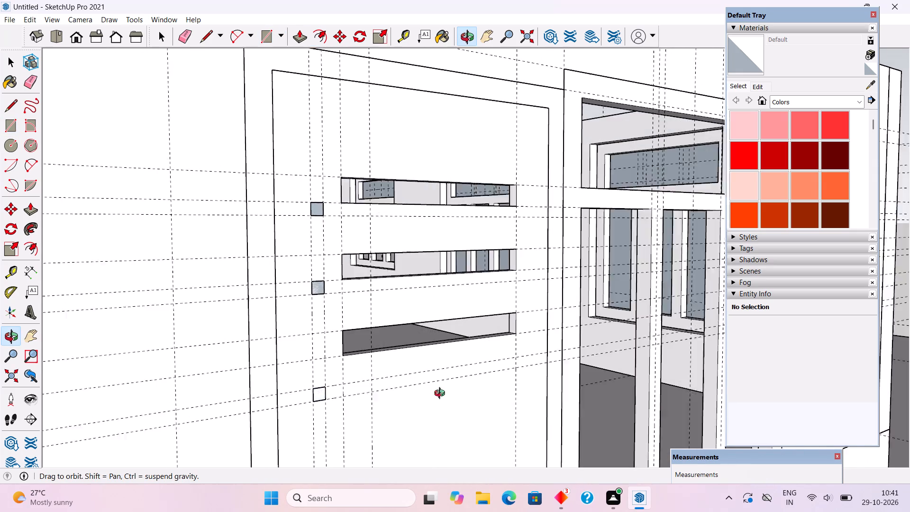
pyautogui.moveTo(442, 394); pyautogui.dragTo(451, 397, button='middle')
pyautogui.scroll(-1, 440, 415)
pyautogui.scroll(4, 336, 442)
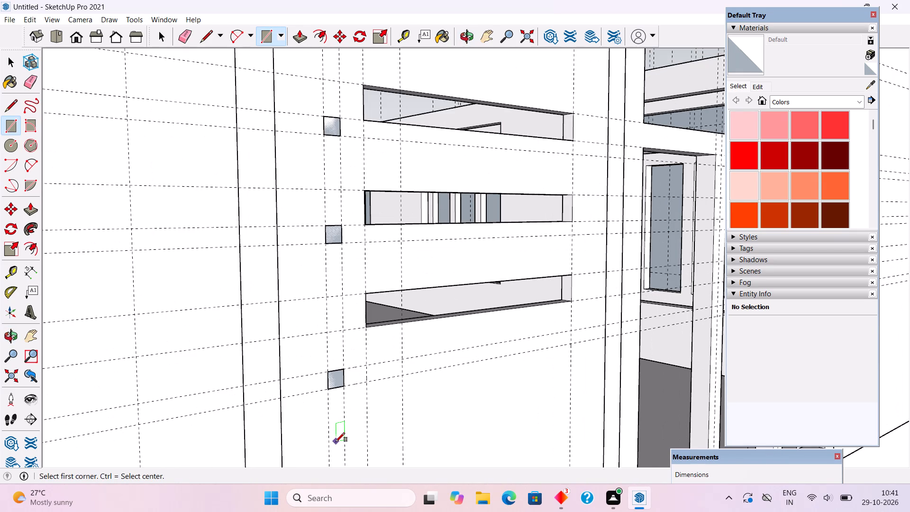
pyautogui.press('p')
pyautogui.click(330, 128)
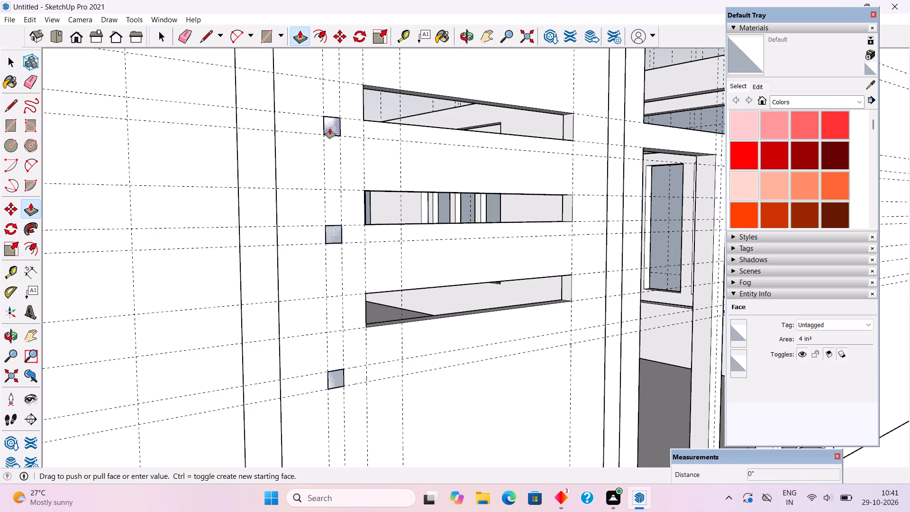
pyautogui.write('1"')
pyautogui.press('Return')
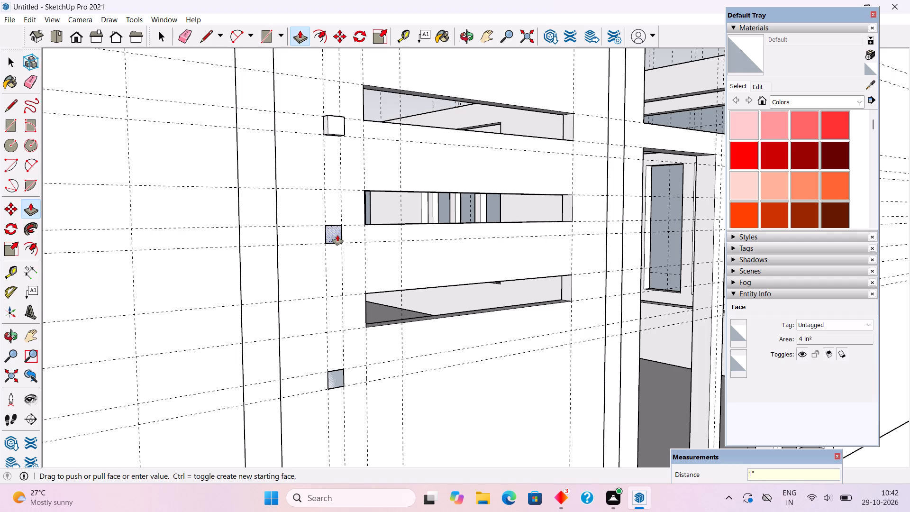
pyautogui.doubleClick(337, 235)
pyautogui.doubleClick(337, 383)
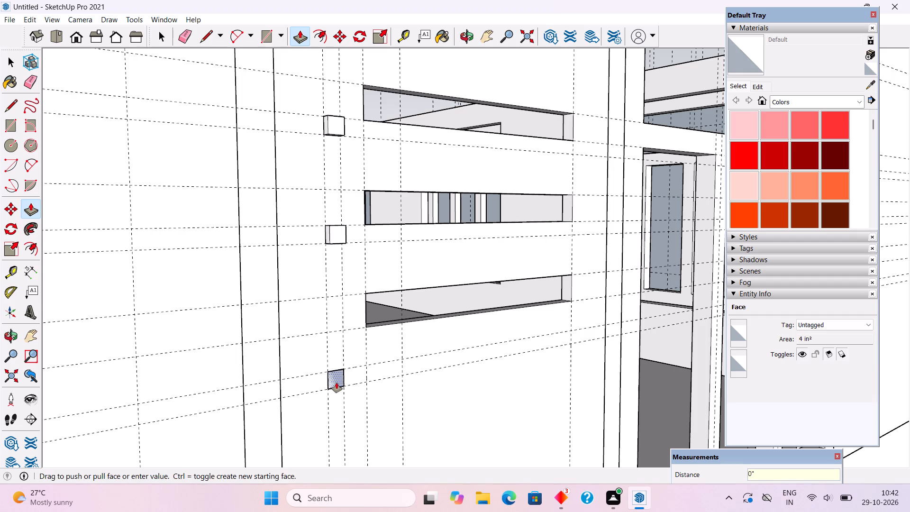
# Make each of the three small square blocks beside the slots its own separate group.
pyautogui.press('space')
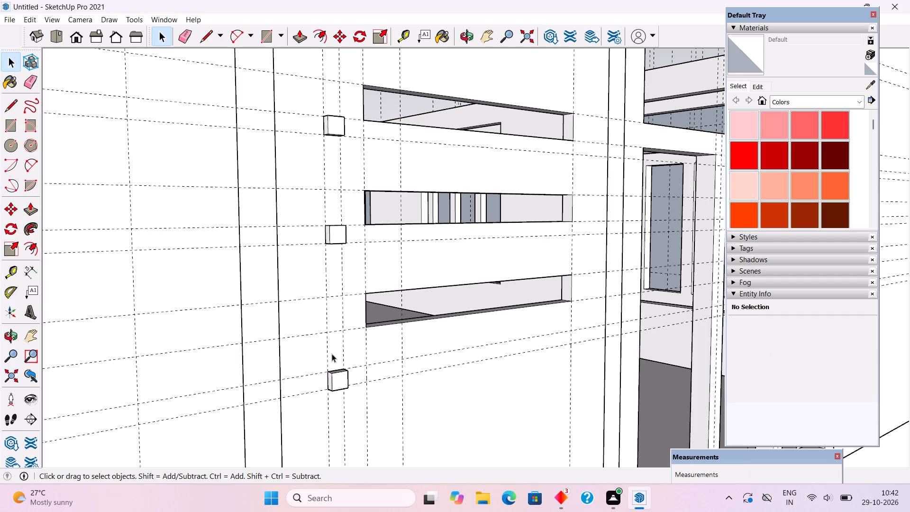
pyautogui.tripleClick(335, 125)
pyautogui.rightClick(335, 125)
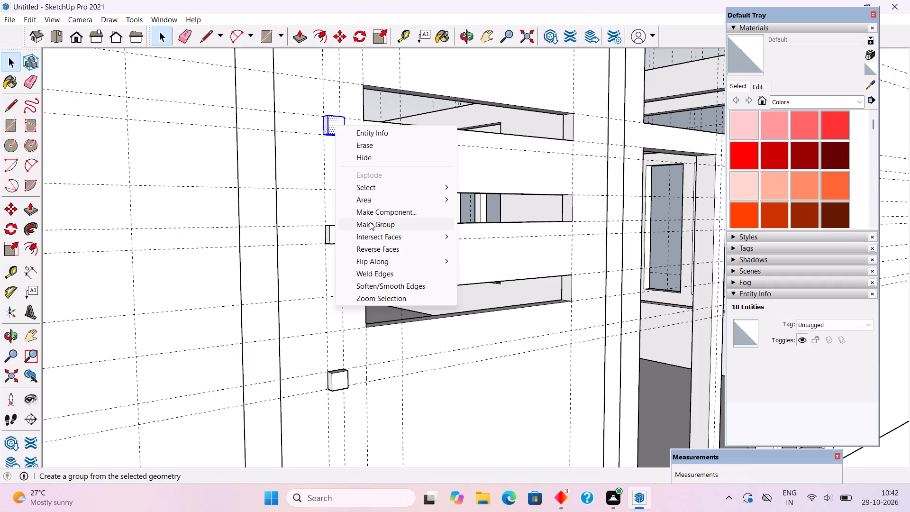
pyautogui.click(370, 222)
pyautogui.doubleClick(331, 237)
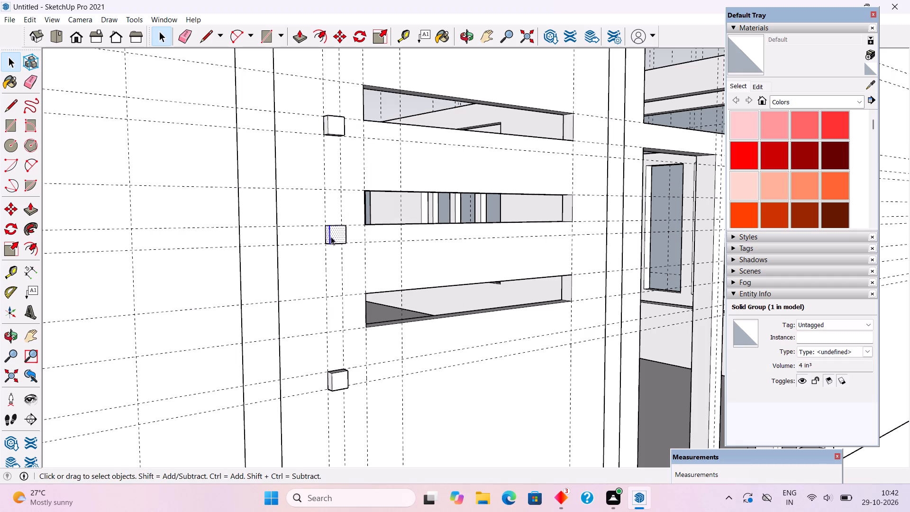
pyautogui.click(331, 237)
pyautogui.rightClick(331, 237)
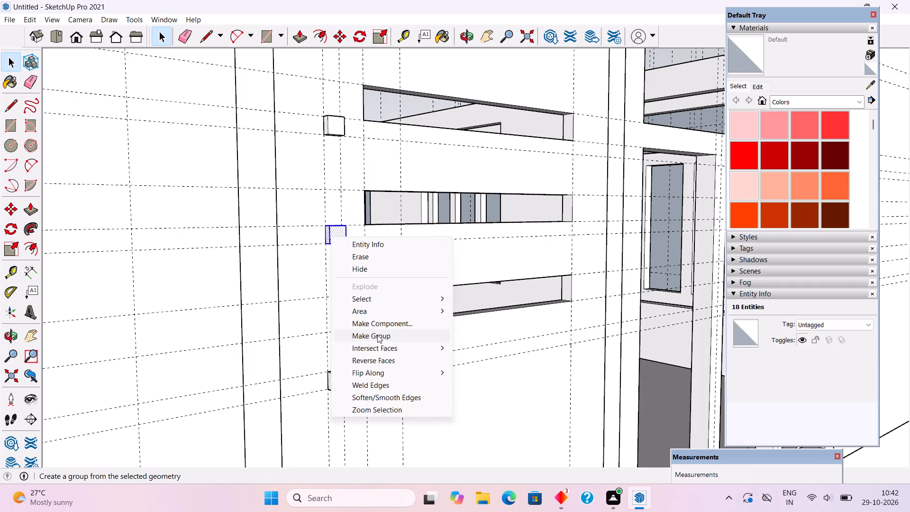
pyautogui.click(377, 335)
pyautogui.click(332, 388)
pyautogui.doubleClick(332, 388)
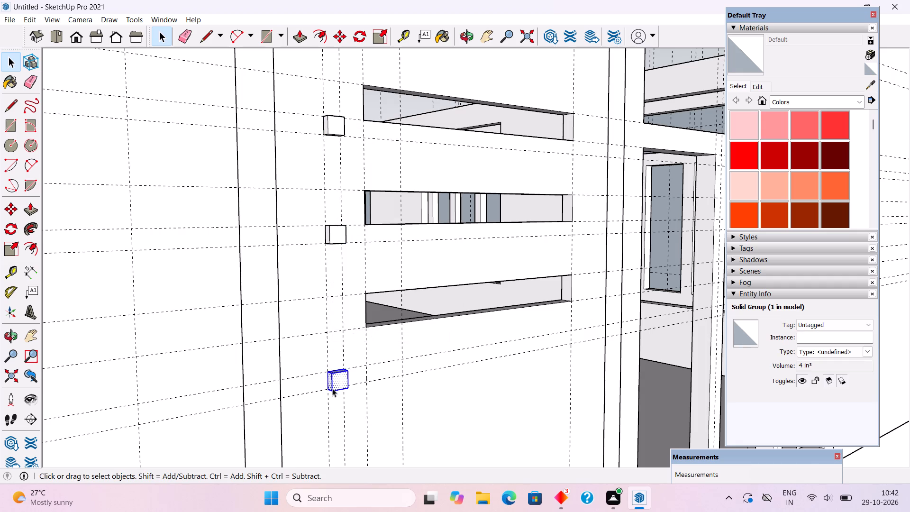
pyautogui.rightClick(334, 387)
pyautogui.click(378, 306)
pyautogui.click(385, 99)
# Draw a 2" by 2' 6 1/2" rectangle across the fronts of the three blocks and pull it out 1".
pyautogui.press('r')
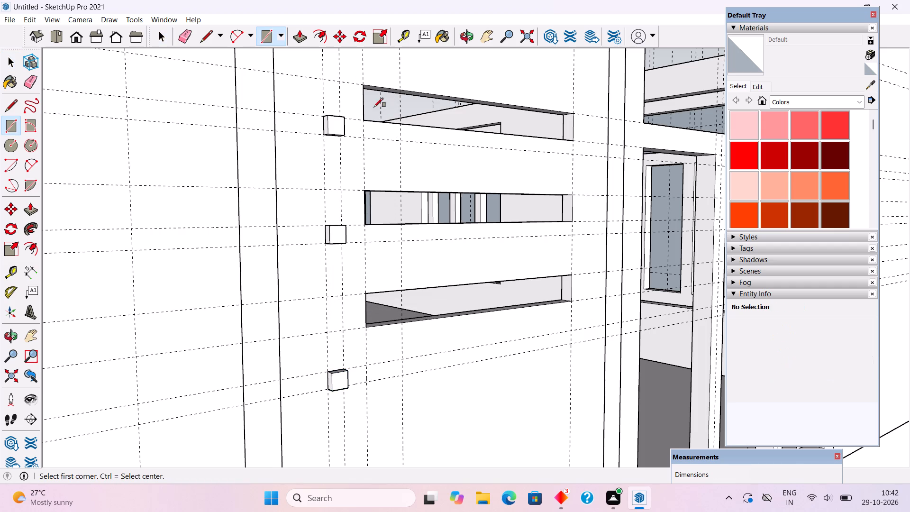
pyautogui.click(331, 117)
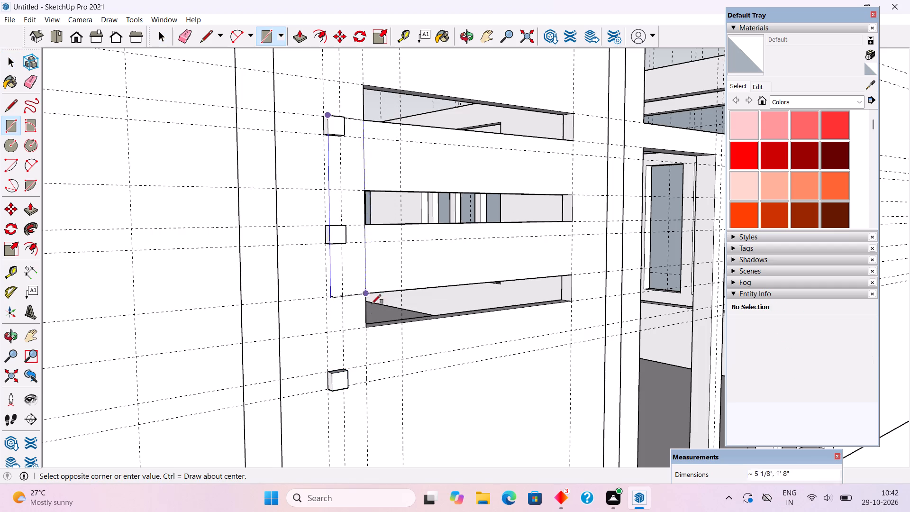
pyautogui.click(348, 390)
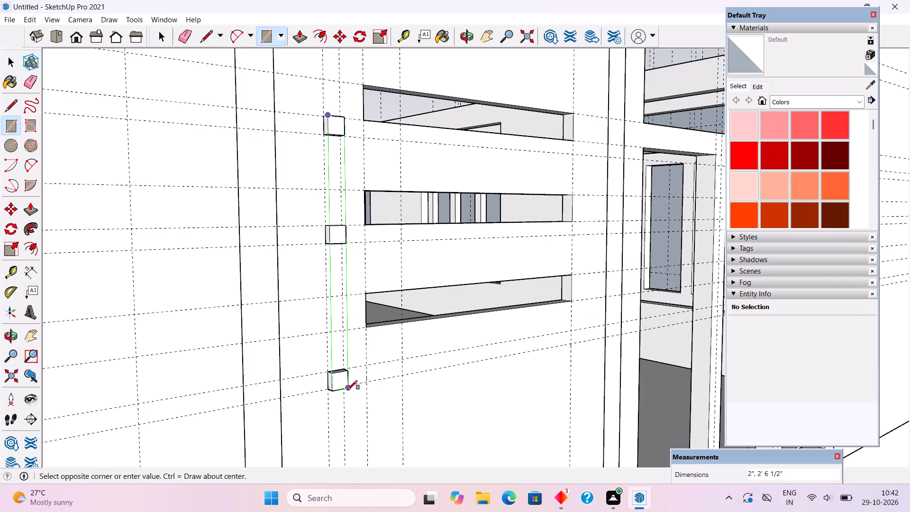
pyautogui.press('p')
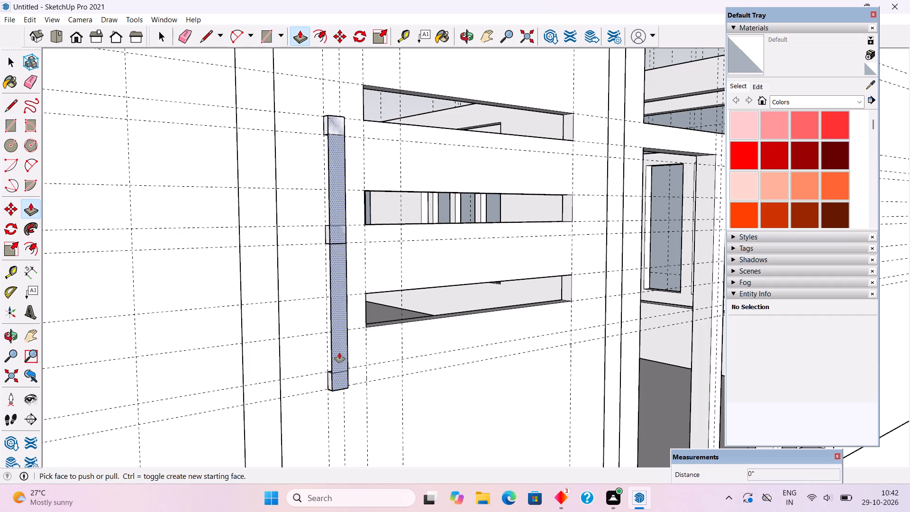
pyautogui.click(340, 303)
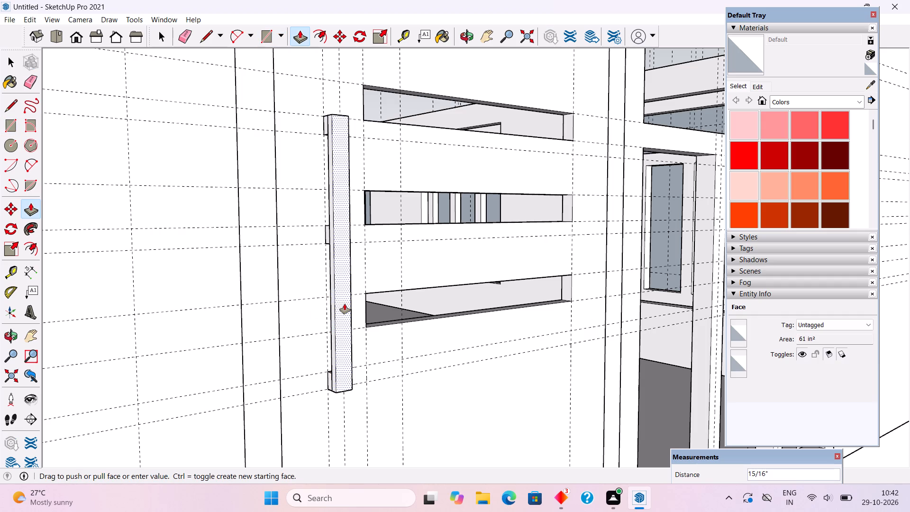
pyautogui.write('1"')
pyautogui.press('Return')
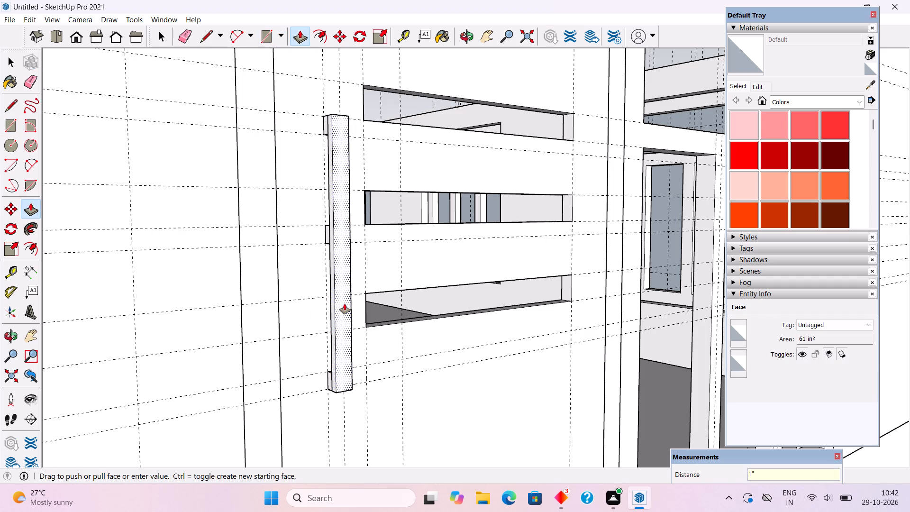
# Group the vertical bar spanning the three blocks.
pyautogui.press('space')
pyautogui.tripleClick(345, 304)
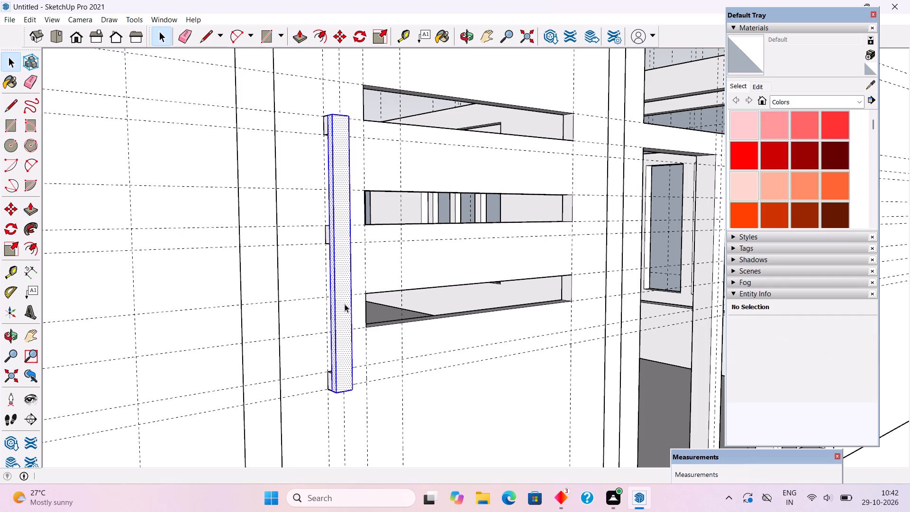
pyautogui.rightClick(345, 304)
pyautogui.click(379, 219)
pyautogui.scroll(-9, 400, 267)
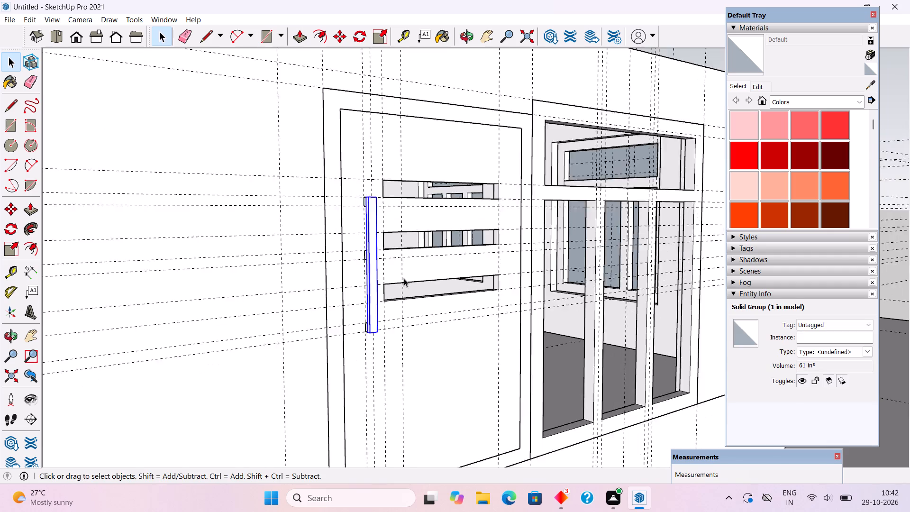
pyautogui.moveTo(349, 268); pyautogui.dragTo(159, 312, button='middle')
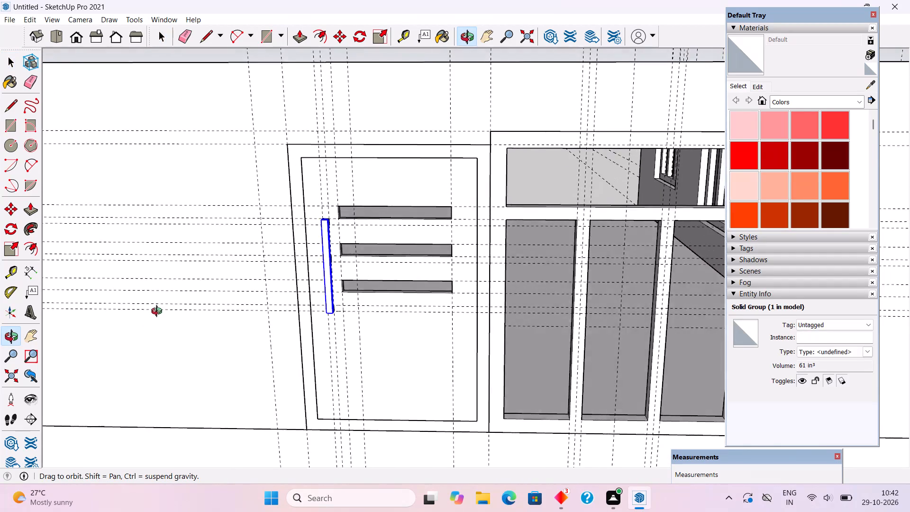
pyautogui.moveTo(159, 312); pyautogui.dragTo(162, 302, button='middle')
pyautogui.scroll(-4, 170, 288)
pyautogui.click(334, 103)
# Extend the vertical bar downward by about 2' 1/4" from its bottom end, within its group.
pyautogui.moveTo(333, 355); pyautogui.dragTo(337, 329, button='middle')
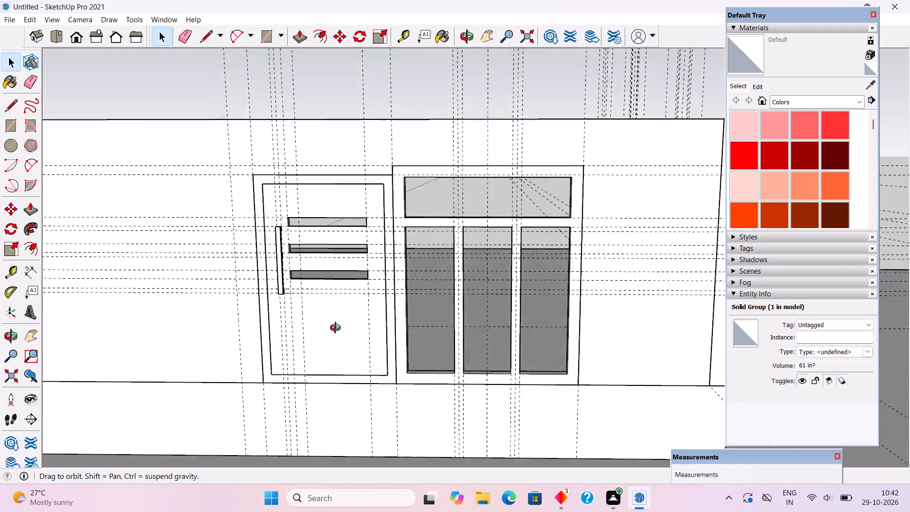
pyautogui.moveTo(337, 329); pyautogui.dragTo(347, 303, button='middle')
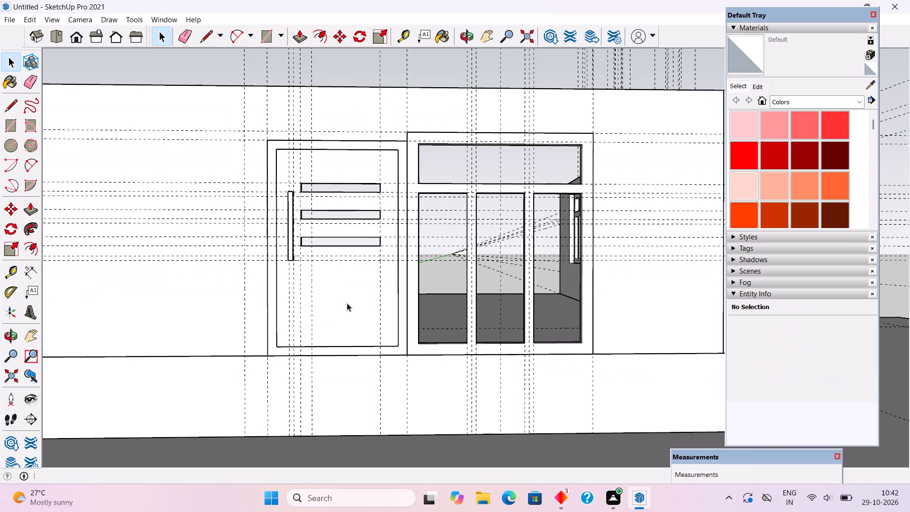
pyautogui.moveTo(360, 321); pyautogui.dragTo(522, 285, button='middle')
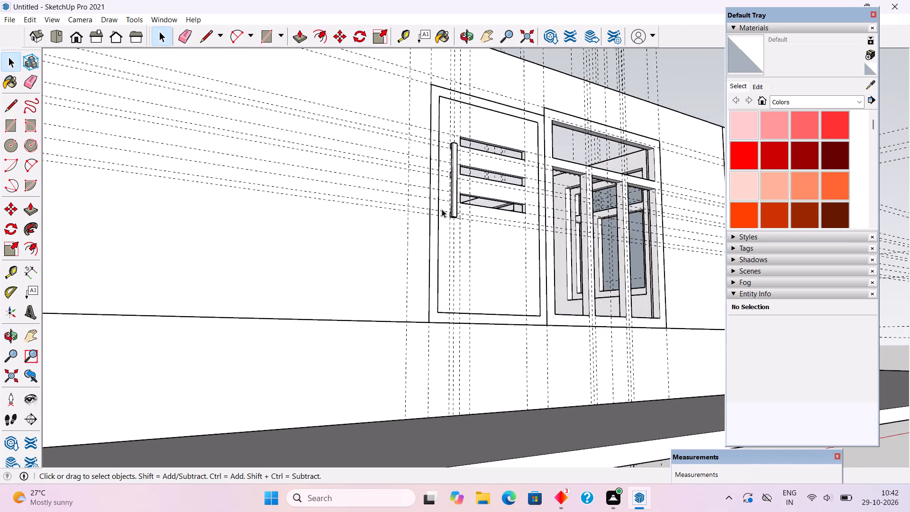
pyautogui.scroll(5, 442, 209)
pyautogui.tripleClick(466, 209)
pyautogui.scroll(5, 469, 234)
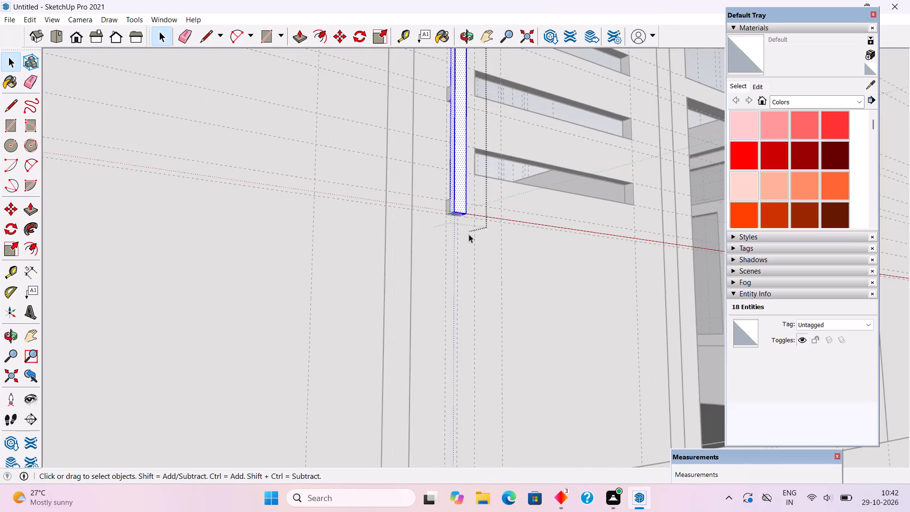
pyautogui.moveTo(469, 232); pyautogui.dragTo(462, 157, button='middle')
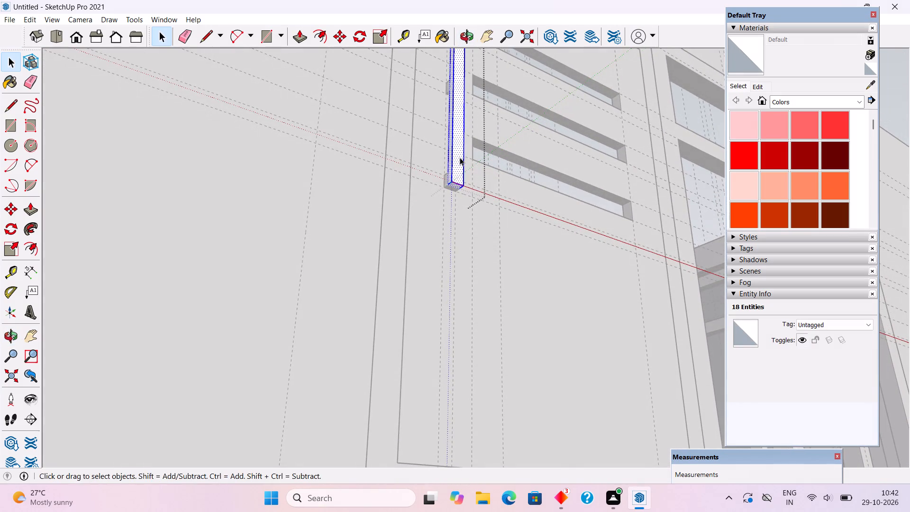
pyautogui.press('p')
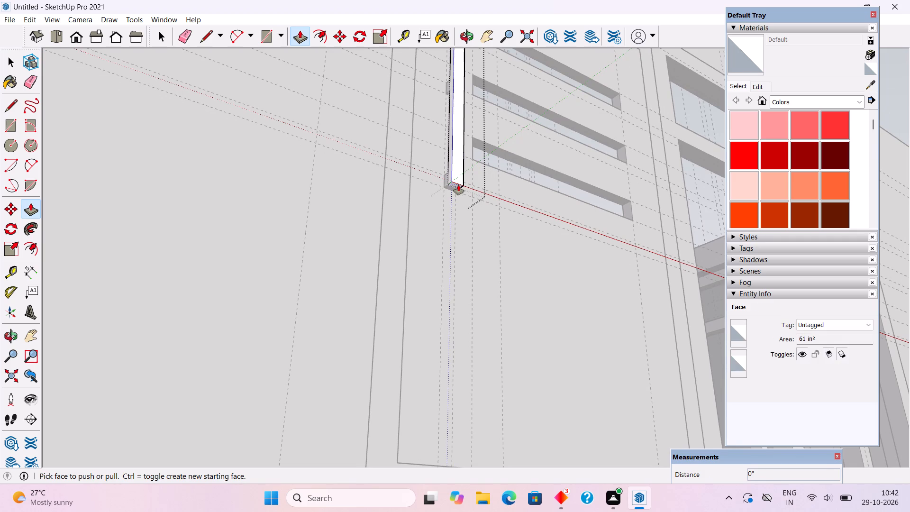
pyautogui.click(458, 185)
pyautogui.scroll(-3, 458, 185)
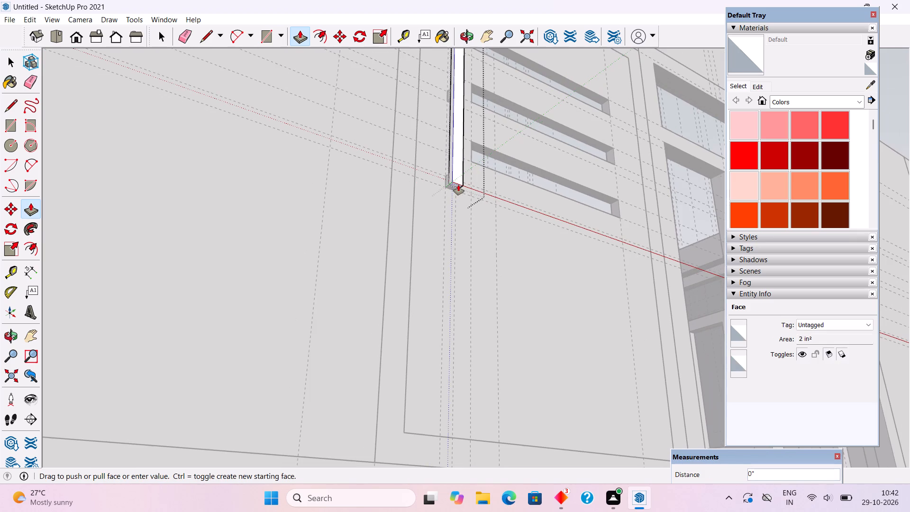
pyautogui.scroll(-1, 458, 185)
pyautogui.moveTo(458, 185); pyautogui.dragTo(456, 234, button='middle')
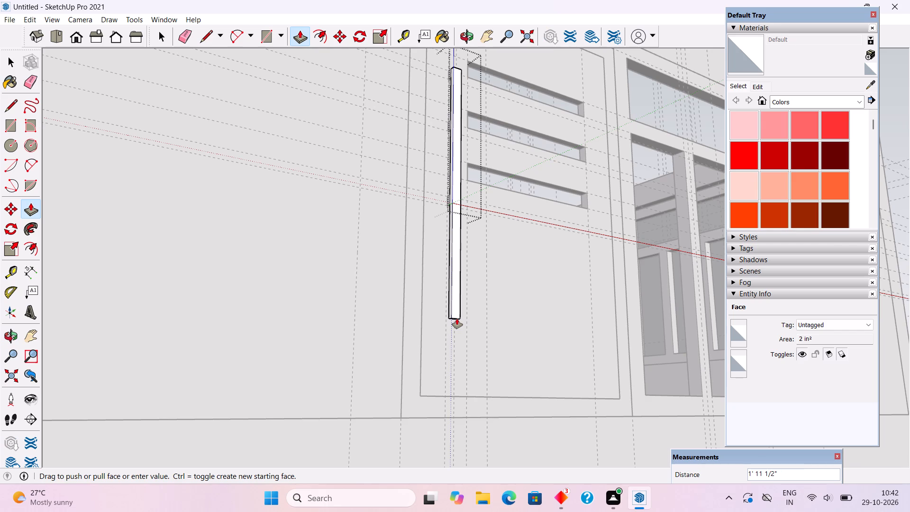
pyautogui.click(457, 322)
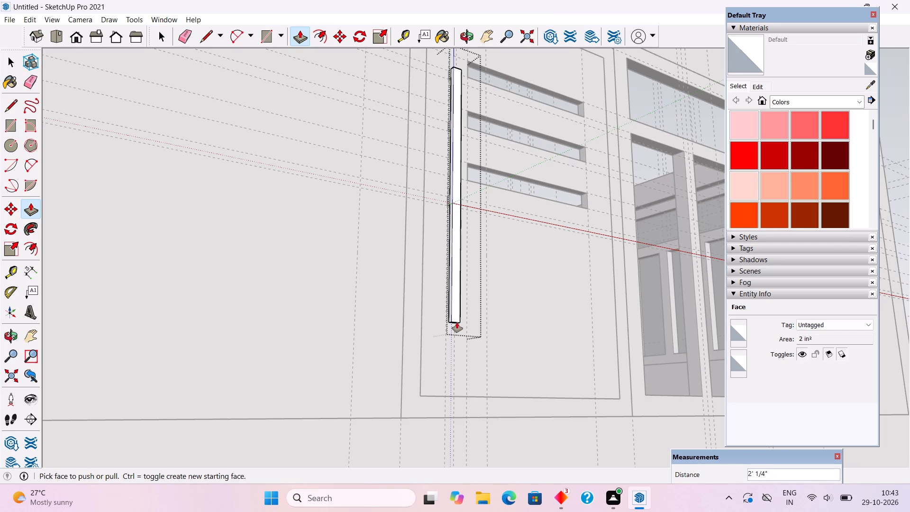
pyautogui.press('space')
pyautogui.scroll(-9, 457, 322)
pyautogui.click(412, 78)
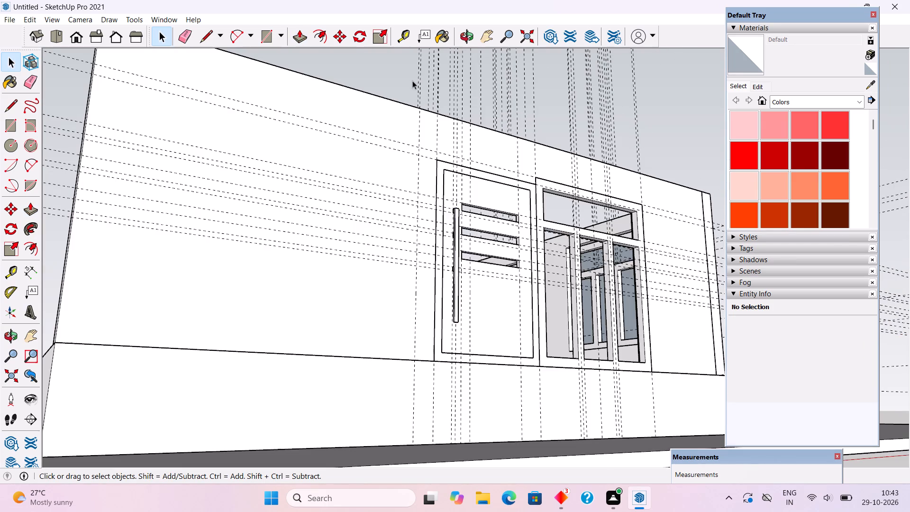
# Within its group, pull the lowest block's side face 1" toward the slots.
pyautogui.moveTo(494, 152); pyautogui.dragTo(326, 176, button='middle')
pyautogui.scroll(6, 279, 370)
pyautogui.moveTo(310, 401); pyautogui.dragTo(311, 428, button='middle')
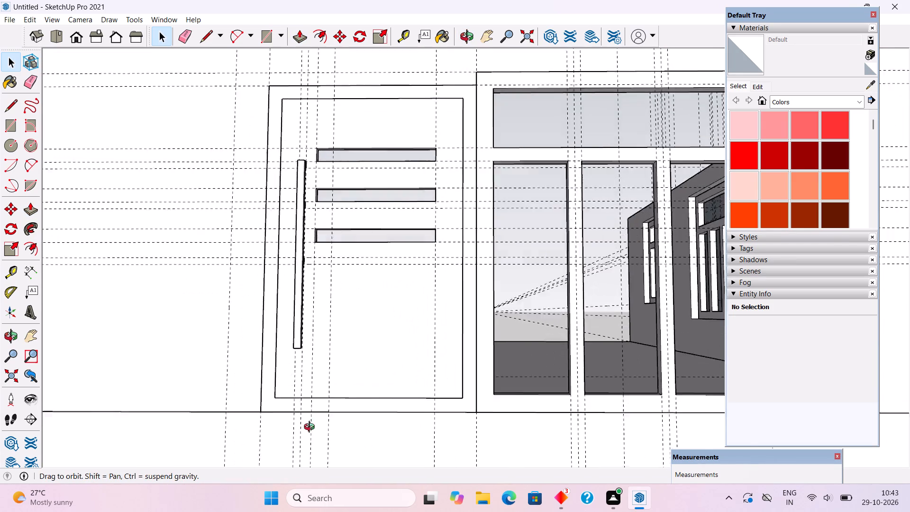
pyautogui.moveTo(311, 428); pyautogui.dragTo(318, 494, button='middle')
pyautogui.scroll(1, 346, 373)
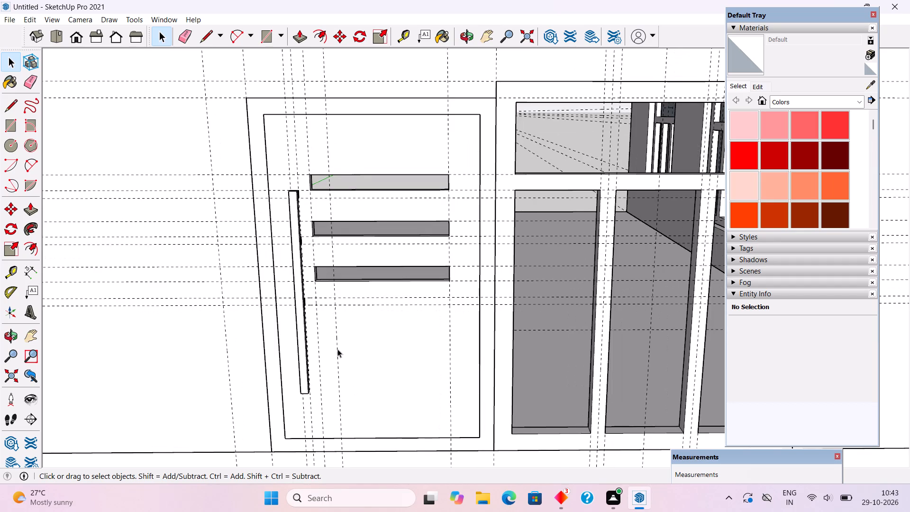
pyautogui.scroll(12, 309, 326)
pyautogui.moveTo(252, 238); pyautogui.dragTo(33, 212, button='middle')
pyautogui.scroll(4, 357, 270)
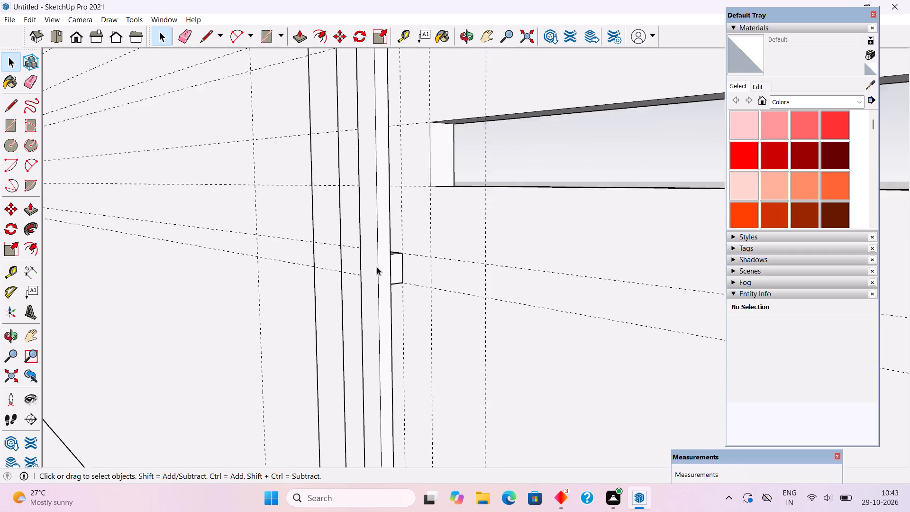
pyautogui.scroll(5, 403, 262)
pyautogui.tripleClick(401, 265)
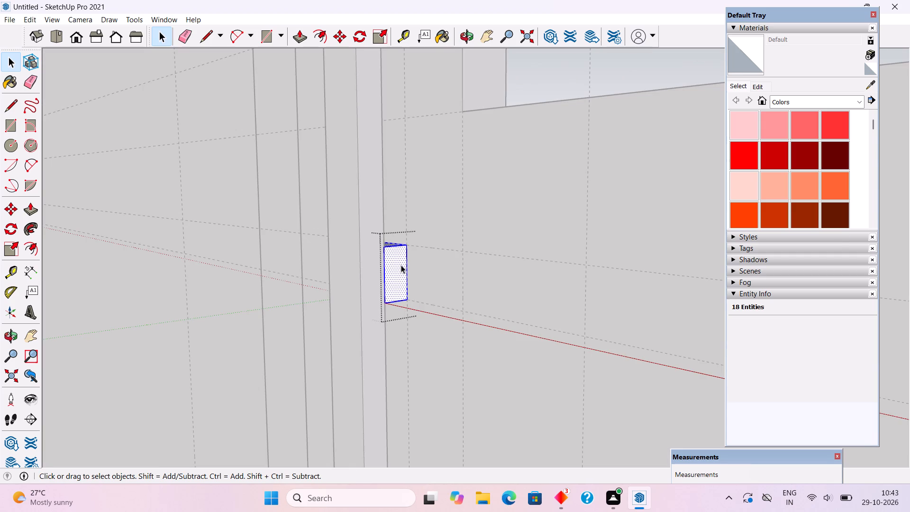
pyautogui.press('p')
pyautogui.click(401, 269)
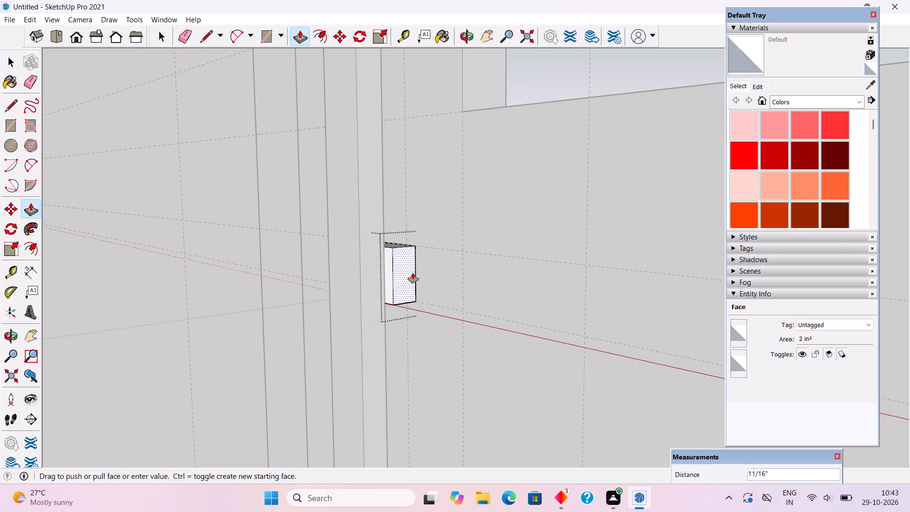
pyautogui.write('1"')
pyautogui.press('Return')
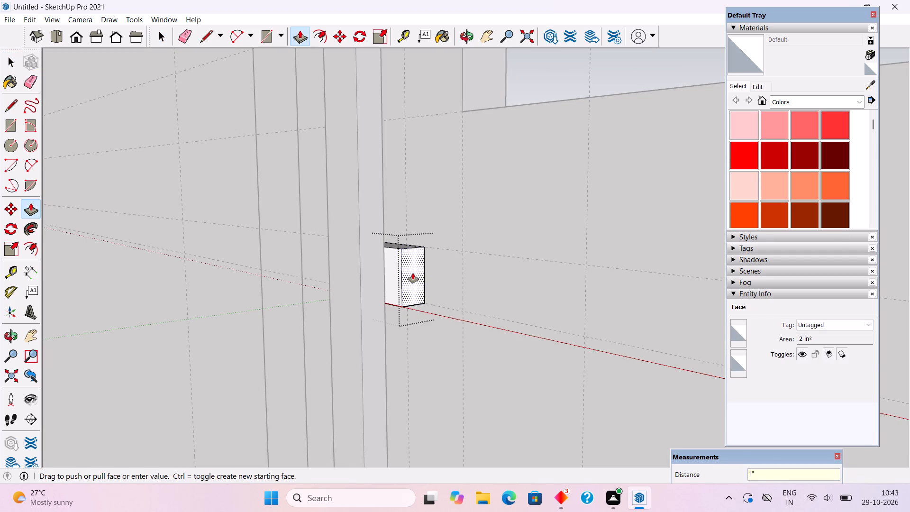
# Within its group, pull the middle block's side face 1" outward, away from the slots.
pyautogui.moveTo(374, 308); pyautogui.dragTo(694, 306, button='middle')
pyautogui.scroll(-1, 635, 305)
pyautogui.moveTo(317, 283); pyautogui.dragTo(485, 320, button='middle')
pyautogui.scroll(-16, 485, 320)
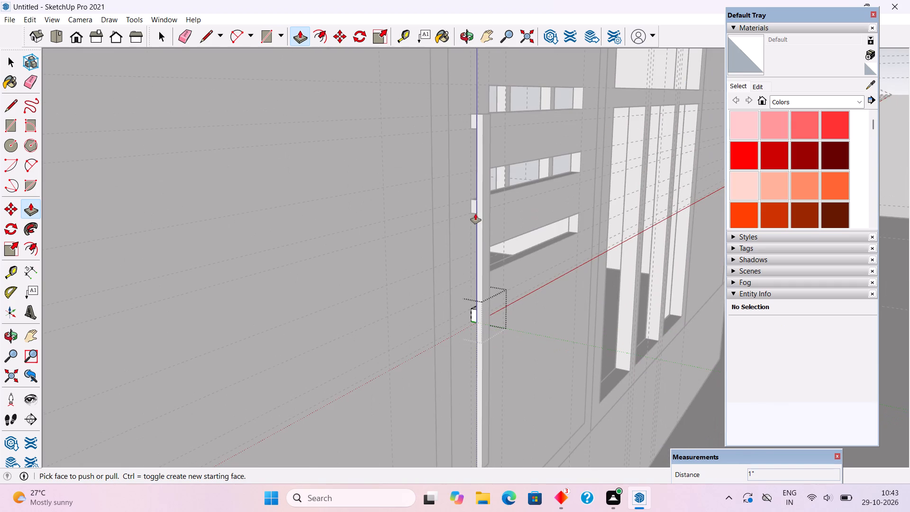
pyautogui.press('space')
pyautogui.scroll(11, 473, 205)
pyautogui.tripleClick(473, 205)
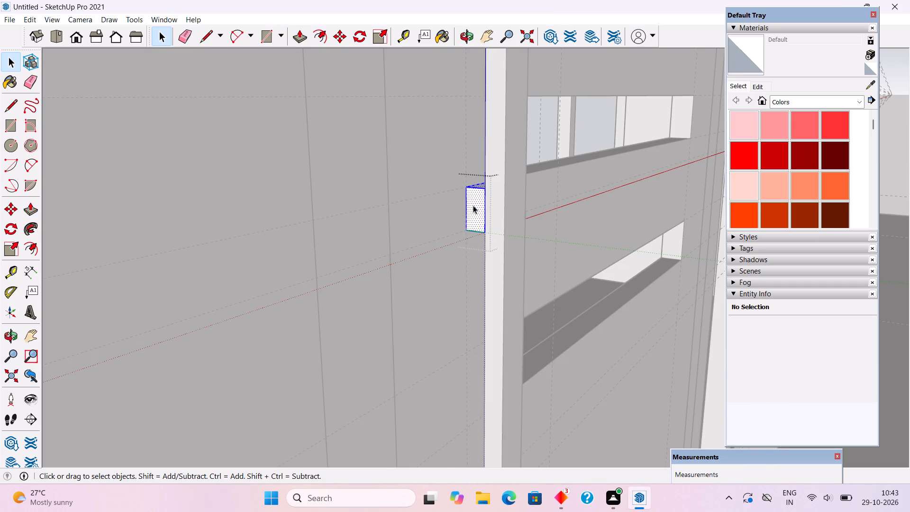
pyautogui.scroll(1, 473, 206)
pyautogui.press('p')
pyautogui.click(473, 206)
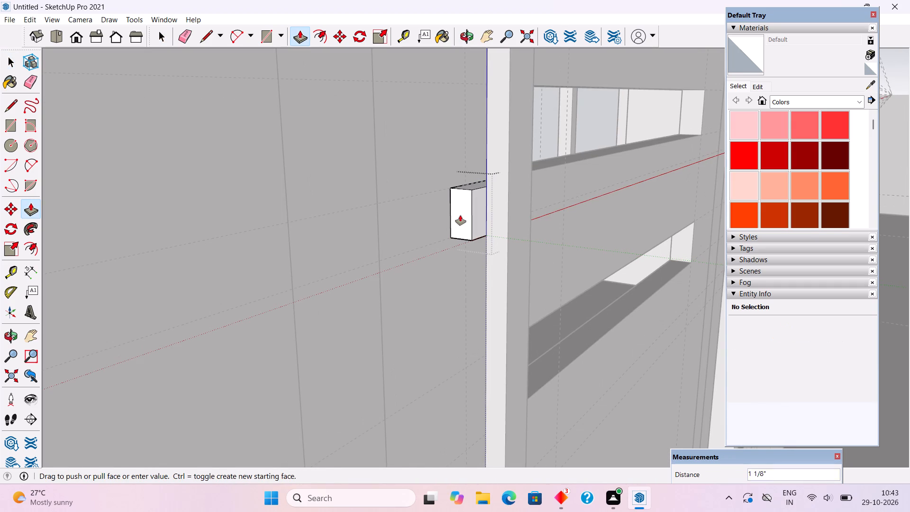
pyautogui.write('1"')
pyautogui.press('Return')
pyautogui.press('space')
pyautogui.scroll(-5, 472, 246)
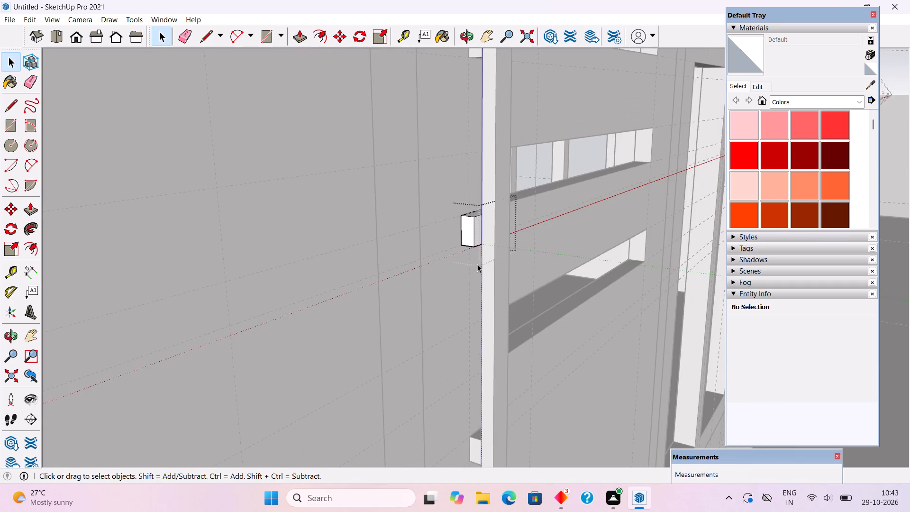
# Within its group, pull the top block's side face 1" toward the slots.
pyautogui.scroll(-10, 477, 262)
pyautogui.moveTo(490, 204); pyautogui.dragTo(6, 155, button='middle')
pyautogui.scroll(2, 379, 155)
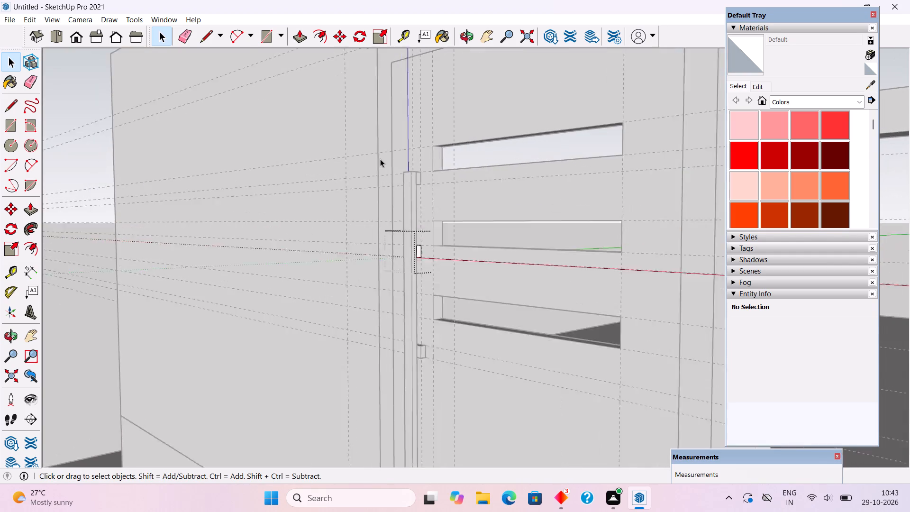
pyautogui.scroll(3, 380, 159)
pyautogui.scroll(3, 509, 208)
pyautogui.tripleClick(414, 175)
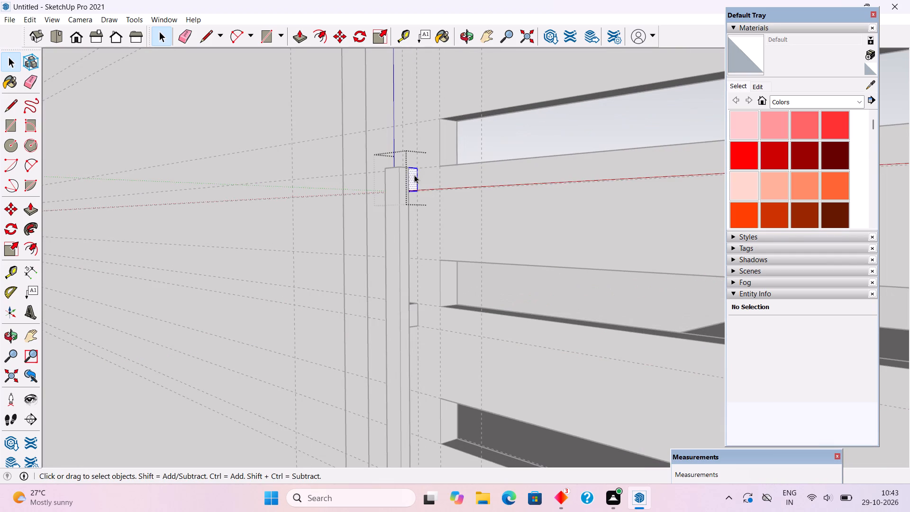
pyautogui.scroll(5, 414, 175)
pyautogui.press('p')
pyautogui.click(414, 175)
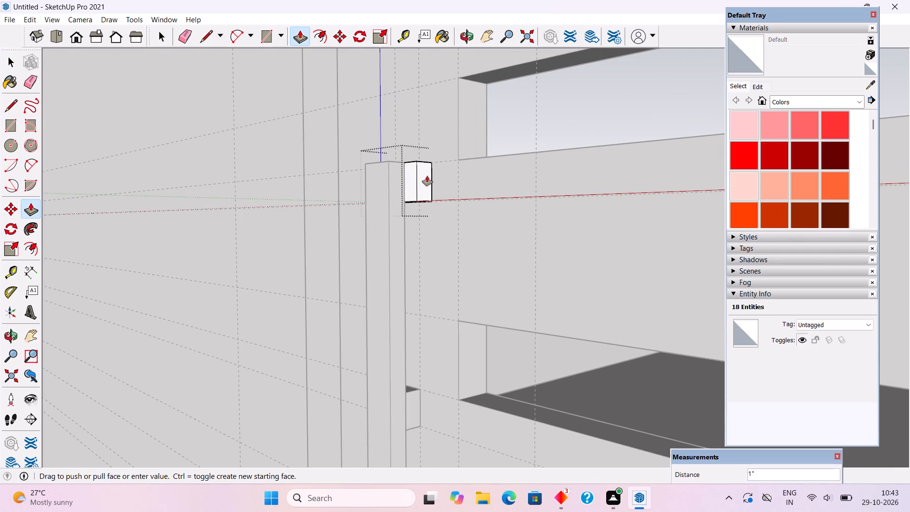
pyautogui.write('1"')
pyautogui.press('Return')
pyautogui.press('space')
pyautogui.scroll(-8, 427, 176)
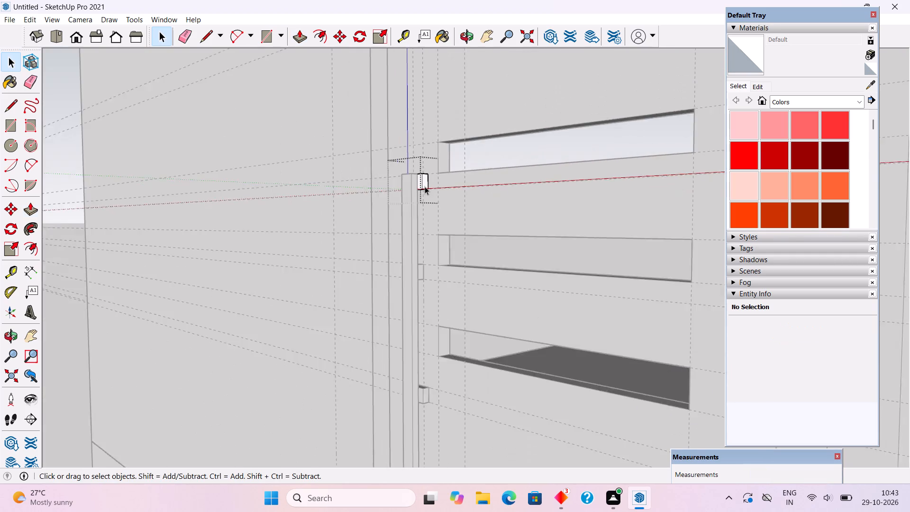
pyautogui.scroll(-14, 425, 186)
pyautogui.moveTo(423, 232); pyautogui.dragTo(622, 248, button='middle')
pyautogui.scroll(-3, 357, 170)
pyautogui.click(318, 59)
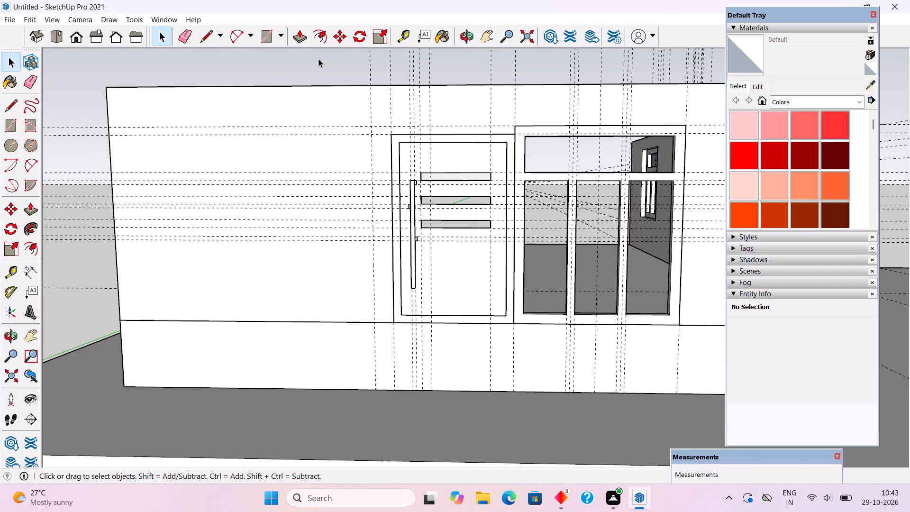
# Within the vertical bar's group, draw fillet arcs of about 1/2" radius across both bottom corners of its front face.
pyautogui.scroll(5, 441, 244)
pyautogui.scroll(3, 388, 245)
pyautogui.moveTo(474, 308); pyautogui.dragTo(510, 321, button='middle')
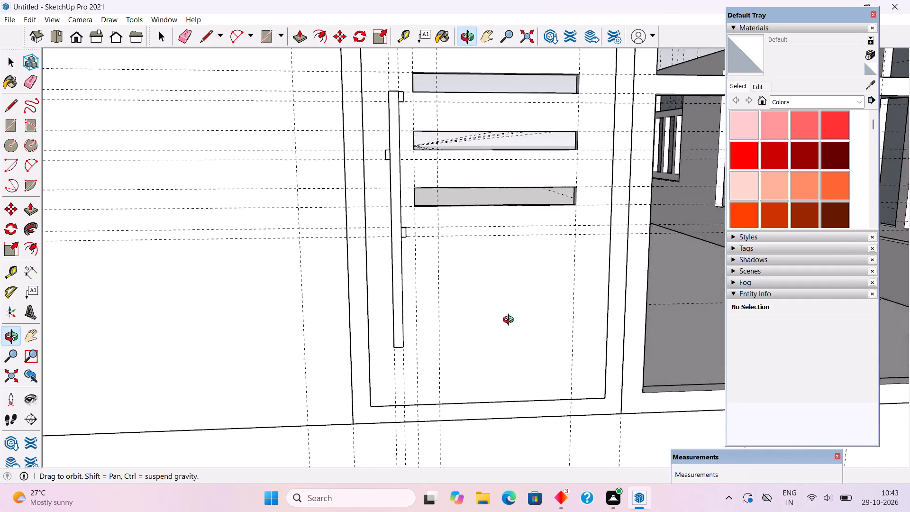
pyautogui.moveTo(510, 321); pyautogui.dragTo(526, 246, button='middle')
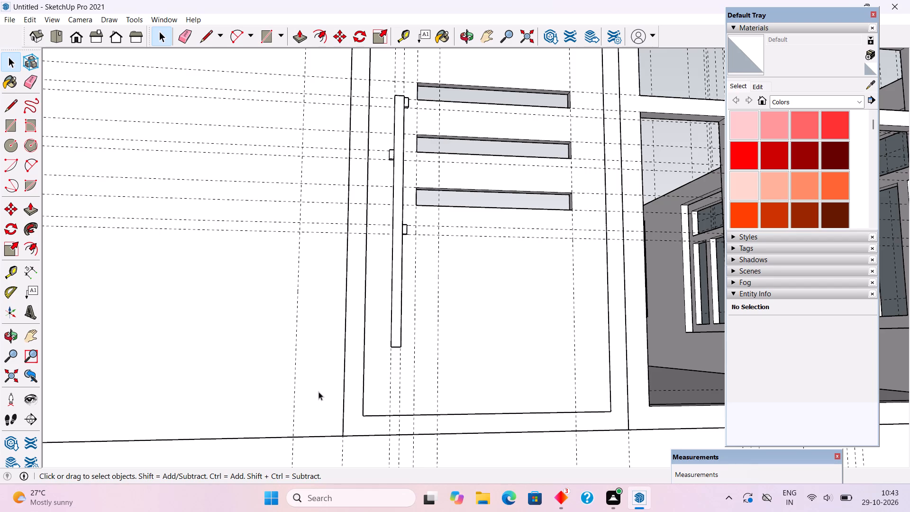
pyautogui.scroll(8, 318, 392)
pyautogui.scroll(6, 457, 333)
pyautogui.scroll(4, 474, 238)
pyautogui.scroll(3, 546, 269)
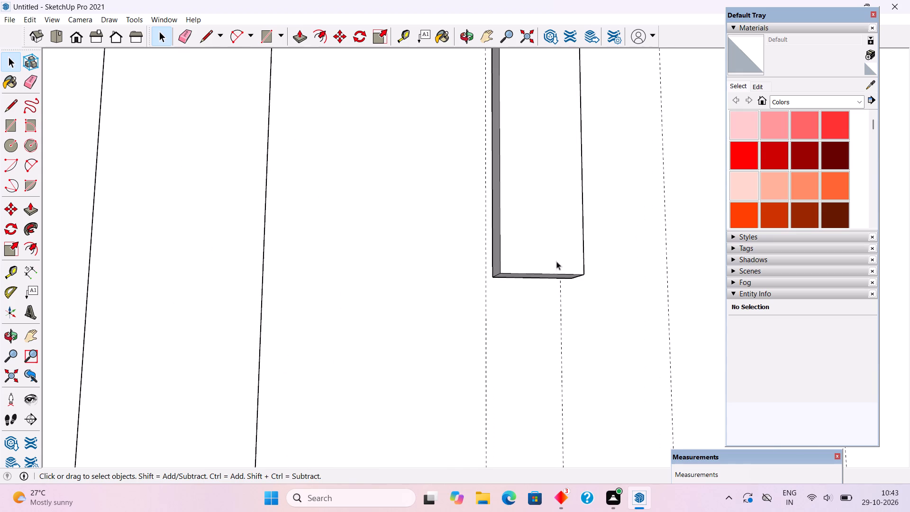
pyautogui.scroll(3, 565, 258)
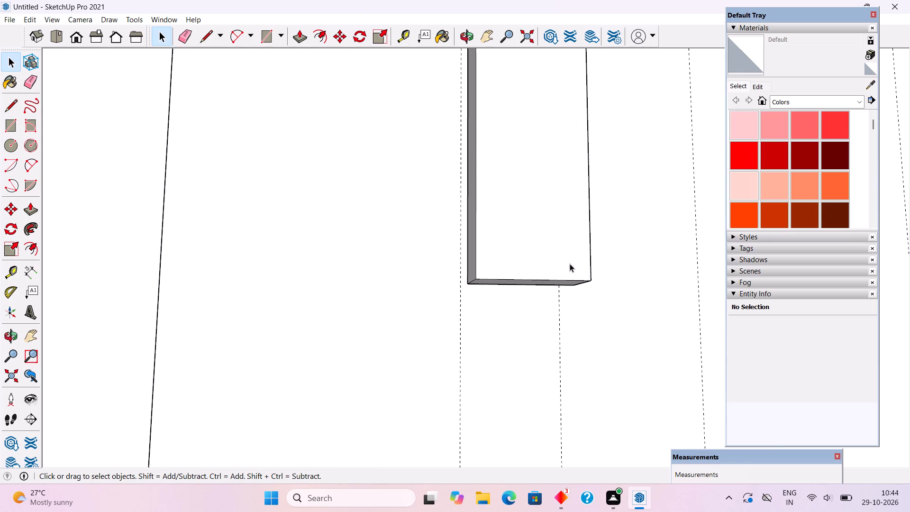
pyautogui.press('a')
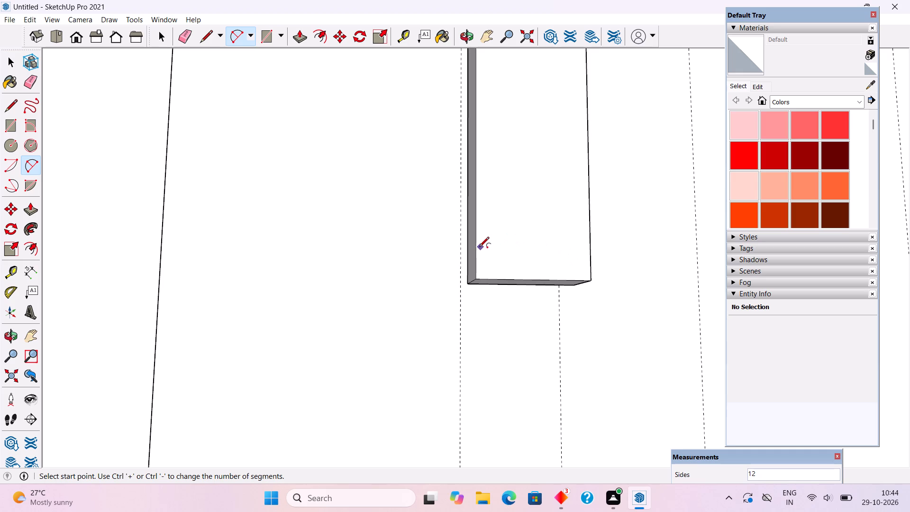
pyautogui.press('space')
pyautogui.tripleClick(537, 254)
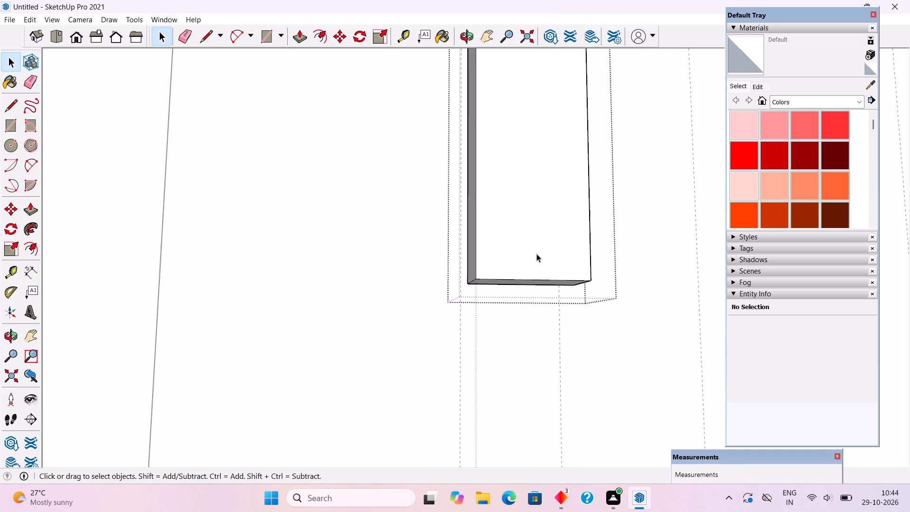
pyautogui.press('a')
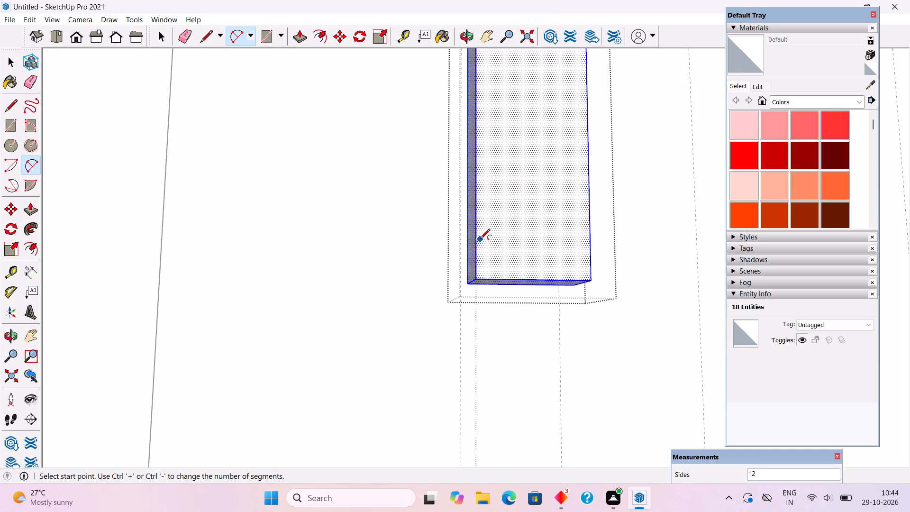
pyautogui.click(476, 248)
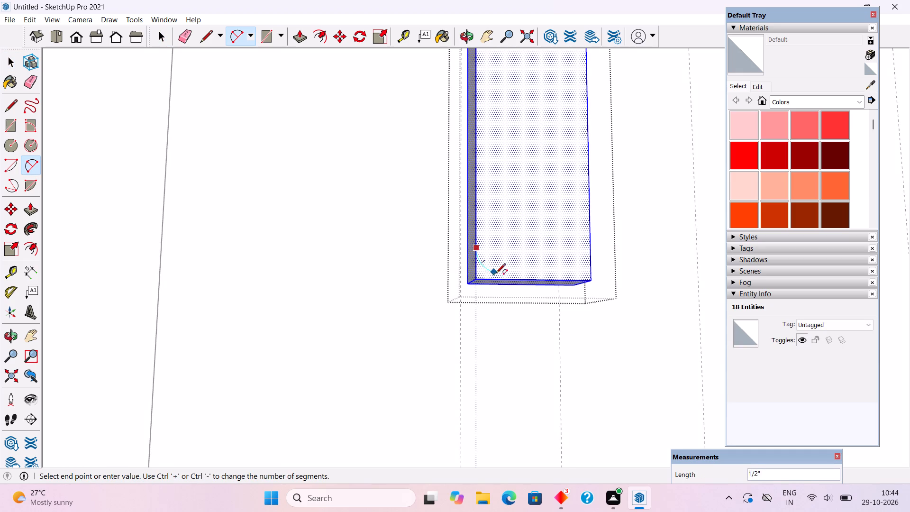
pyautogui.doubleClick(503, 278)
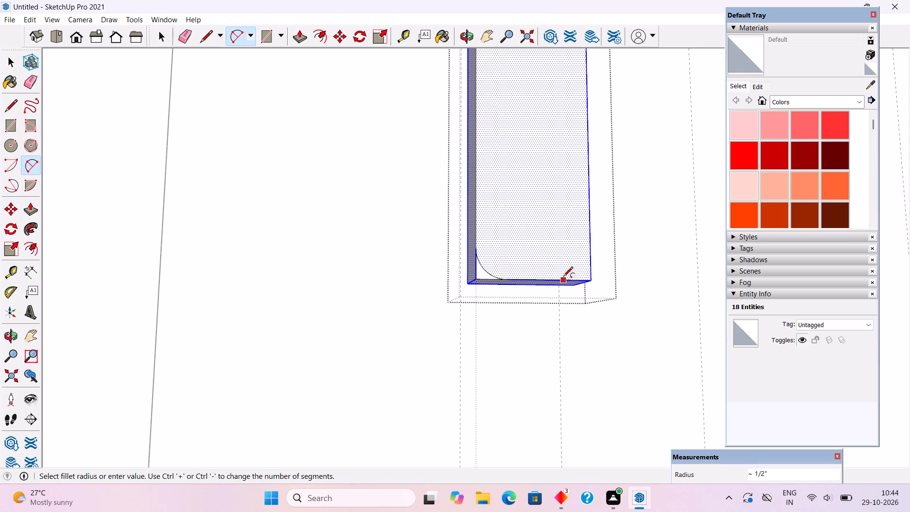
pyautogui.click(563, 277)
pyautogui.doubleClick(588, 246)
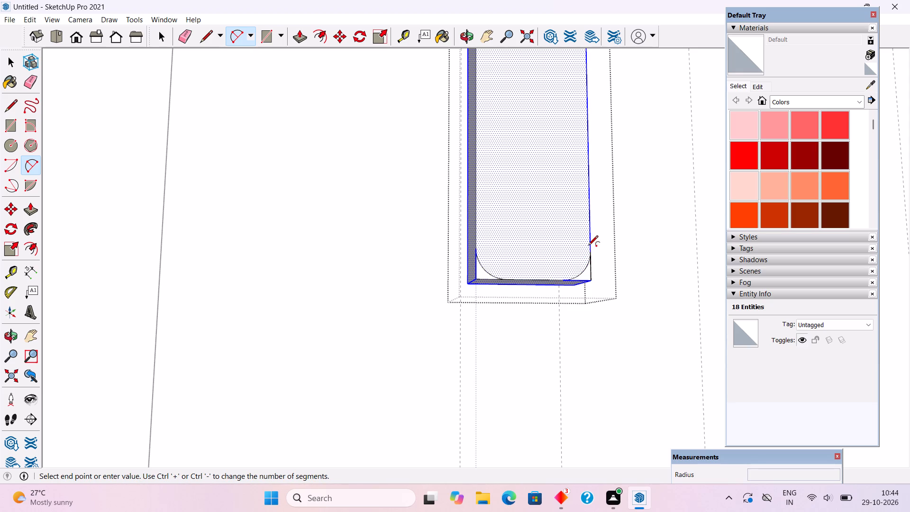
pyautogui.press('space')
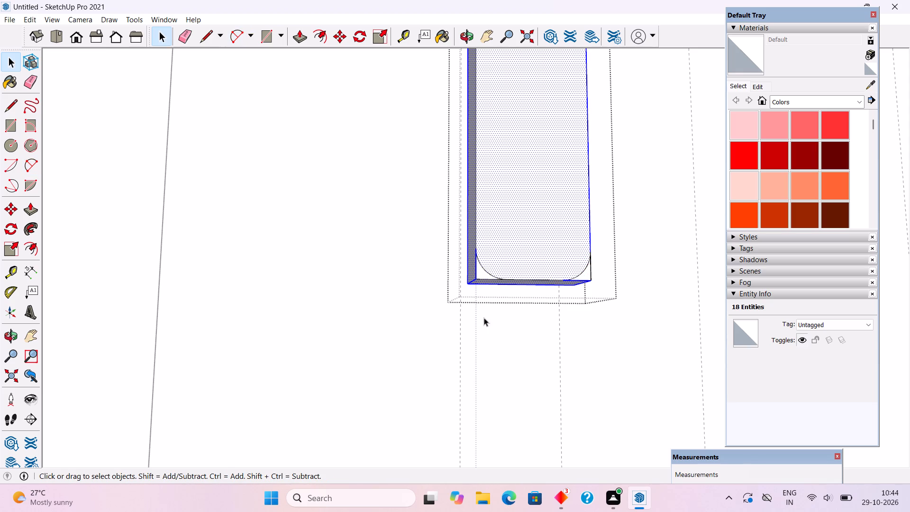
# Push both corner pieces outside the arcs 1" through the bar's thickness to round its bottom end.
pyautogui.scroll(3, 627, 254)
pyautogui.moveTo(580, 326); pyautogui.dragTo(620, 305, button='middle')
pyautogui.press('p')
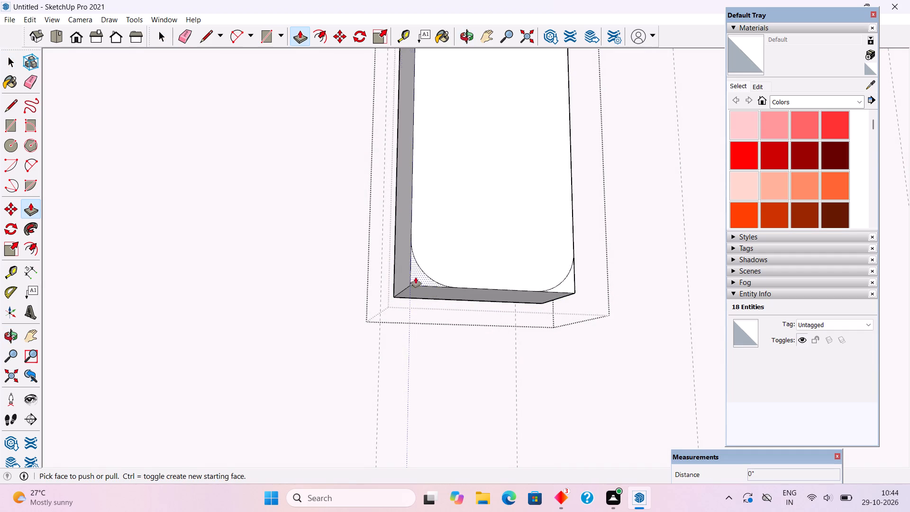
pyautogui.moveTo(421, 277); pyautogui.dragTo(404, 301)
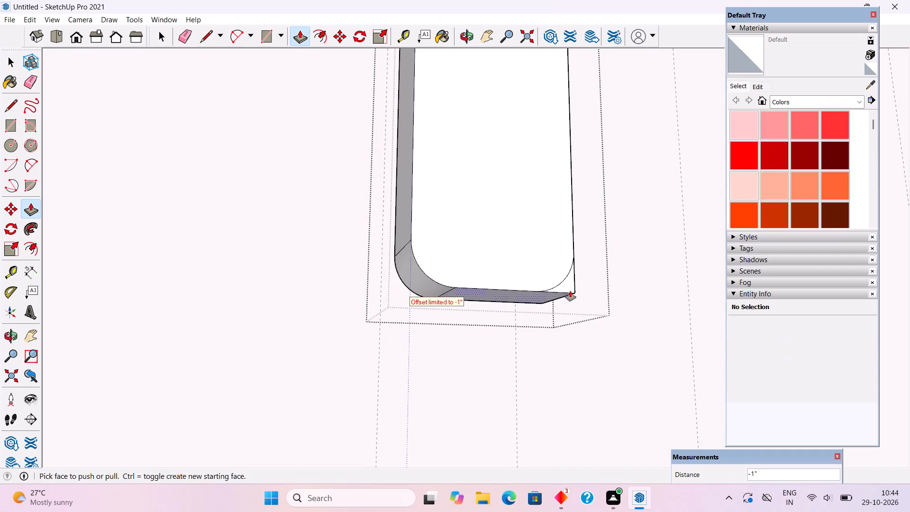
pyautogui.moveTo(570, 284); pyautogui.dragTo(556, 316)
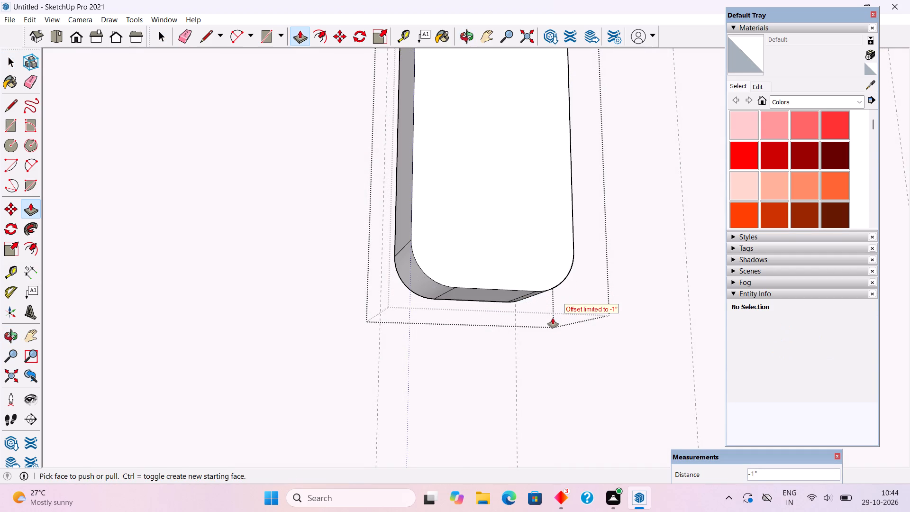
pyautogui.press('space')
pyautogui.scroll(-5, 540, 313)
pyautogui.scroll(-19, 487, 359)
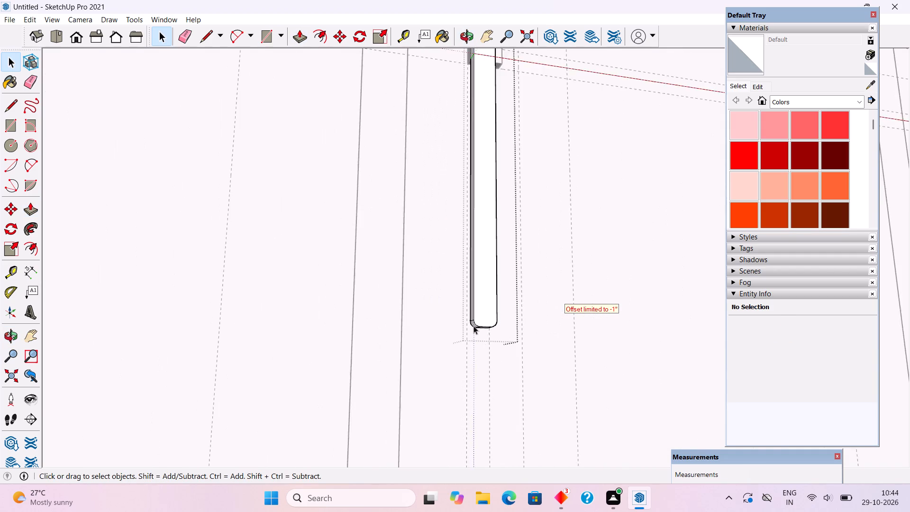
pyautogui.scroll(-8, 473, 326)
pyautogui.moveTo(462, 364); pyautogui.dragTo(438, 388, button='middle')
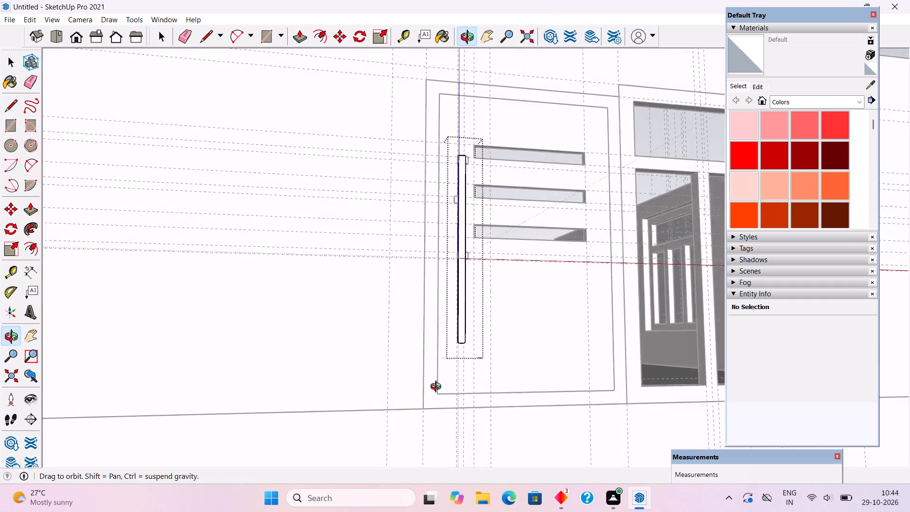
pyautogui.moveTo(438, 388); pyautogui.dragTo(507, 391, button='middle')
pyautogui.scroll(-8, 509, 381)
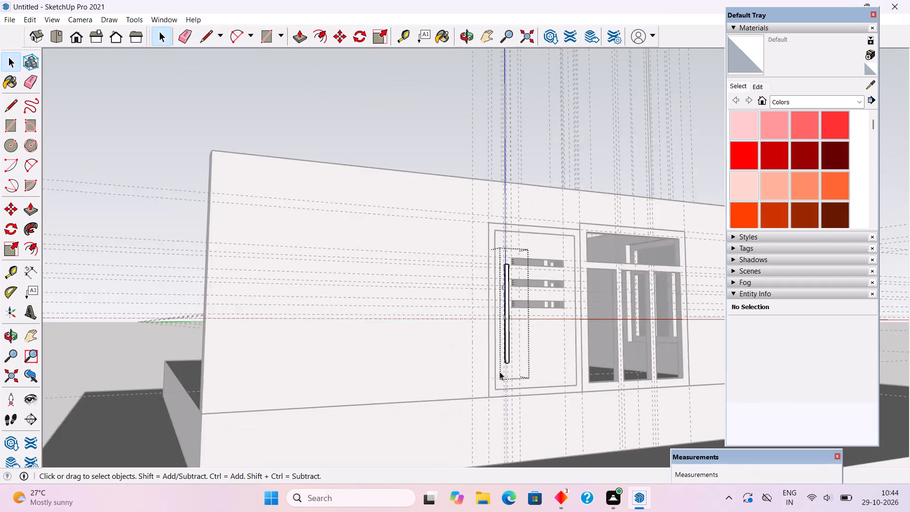
pyautogui.click(448, 176)
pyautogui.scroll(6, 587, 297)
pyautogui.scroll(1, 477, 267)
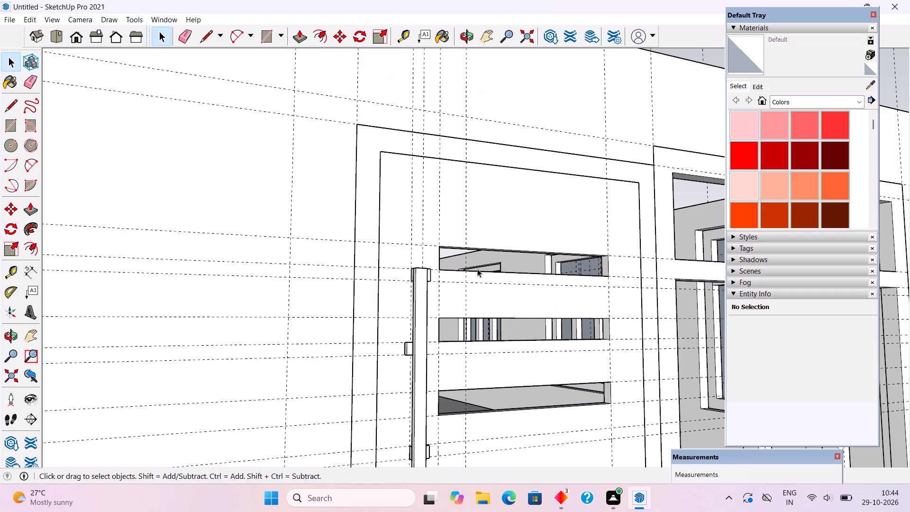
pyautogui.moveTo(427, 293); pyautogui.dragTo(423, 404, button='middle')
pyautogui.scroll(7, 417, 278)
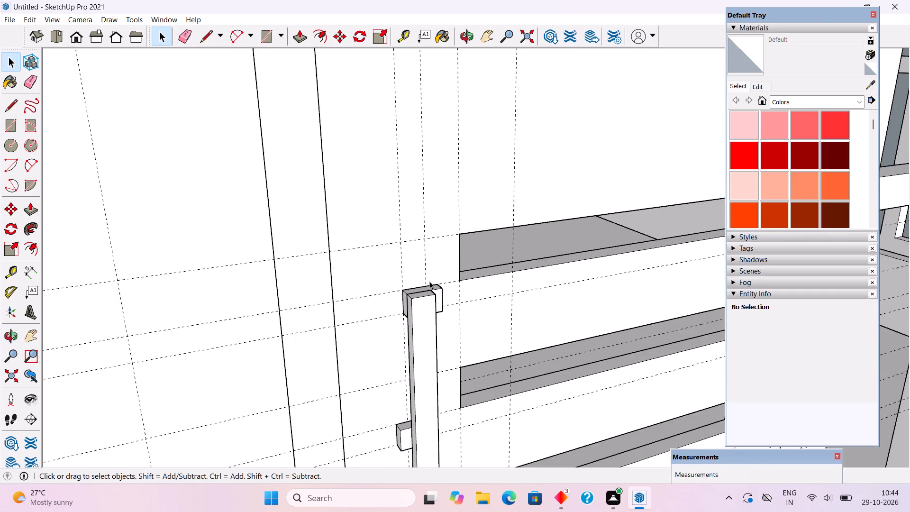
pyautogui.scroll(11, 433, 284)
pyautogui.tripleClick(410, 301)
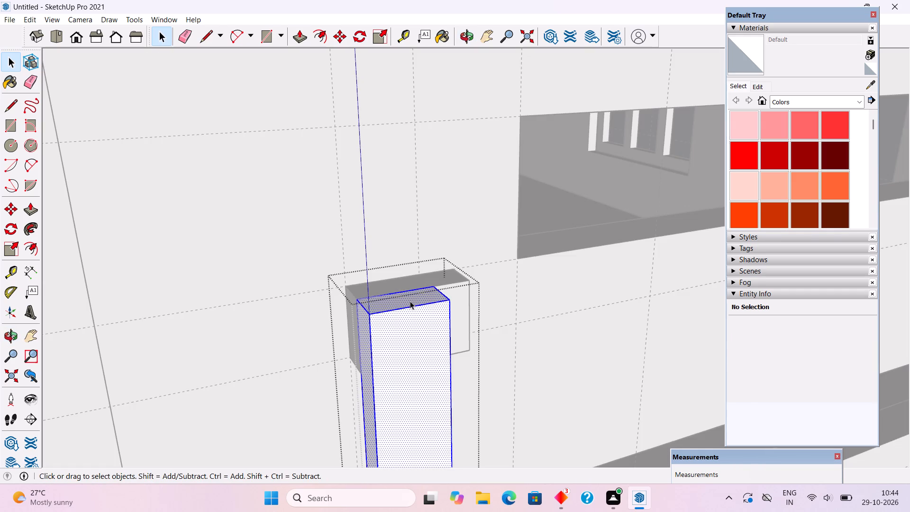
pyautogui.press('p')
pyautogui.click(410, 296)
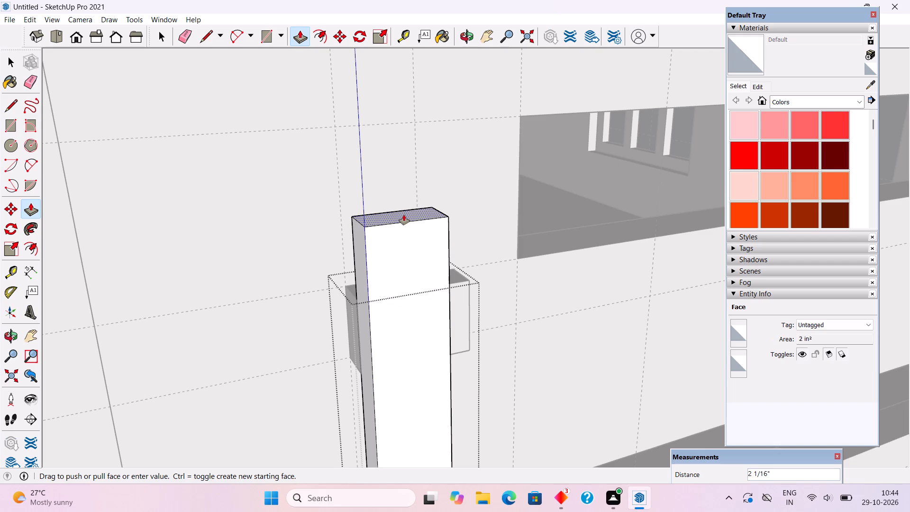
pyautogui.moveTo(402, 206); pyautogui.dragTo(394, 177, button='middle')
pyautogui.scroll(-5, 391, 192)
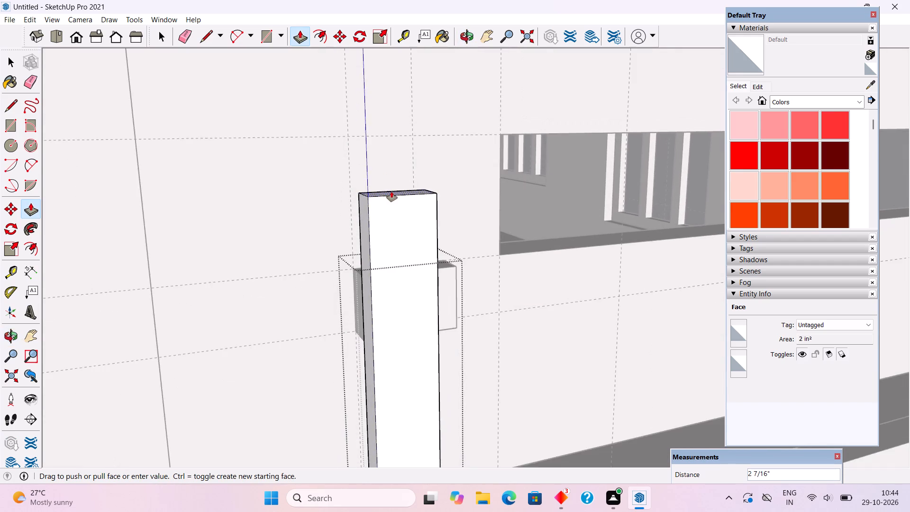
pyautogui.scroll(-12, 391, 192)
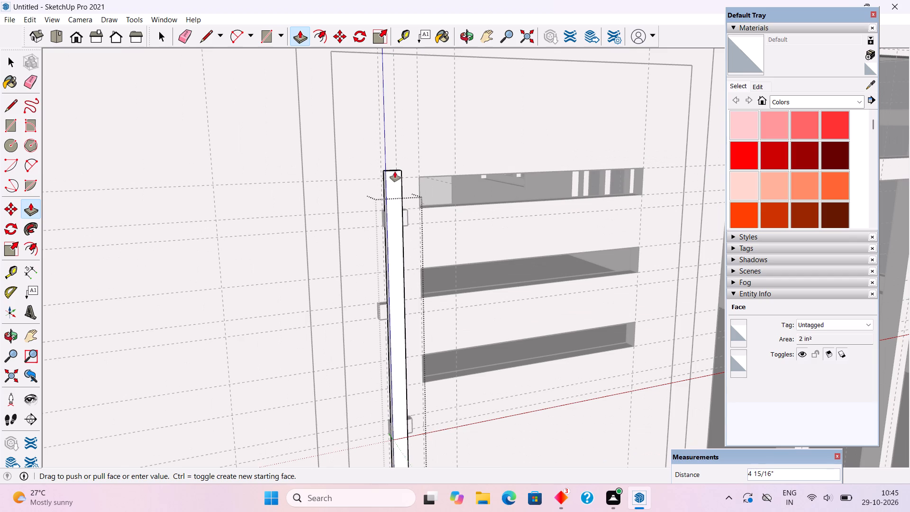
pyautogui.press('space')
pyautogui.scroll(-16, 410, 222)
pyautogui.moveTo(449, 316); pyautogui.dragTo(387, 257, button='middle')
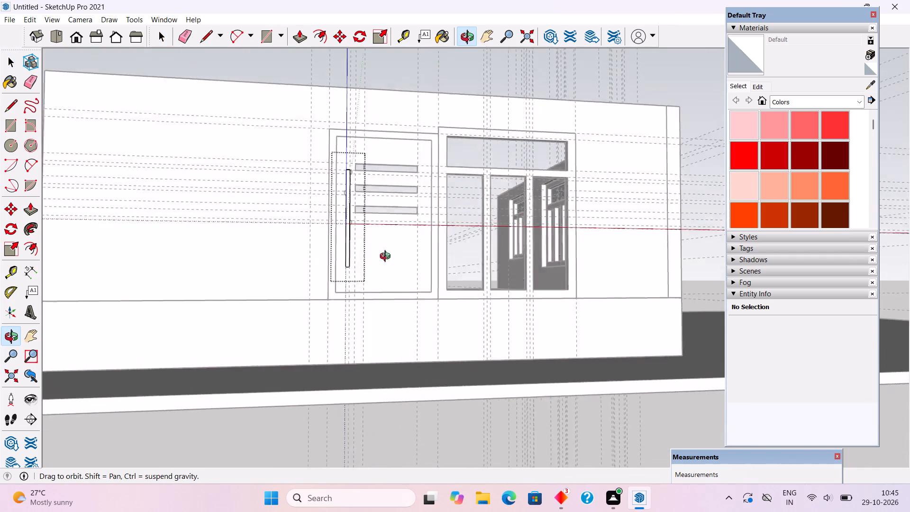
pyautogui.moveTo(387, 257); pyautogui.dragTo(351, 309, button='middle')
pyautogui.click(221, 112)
# Move the middle handle block down along the vertical bar by about 9 15/16".
pyautogui.moveTo(520, 276); pyautogui.dragTo(520, 271, button='middle')
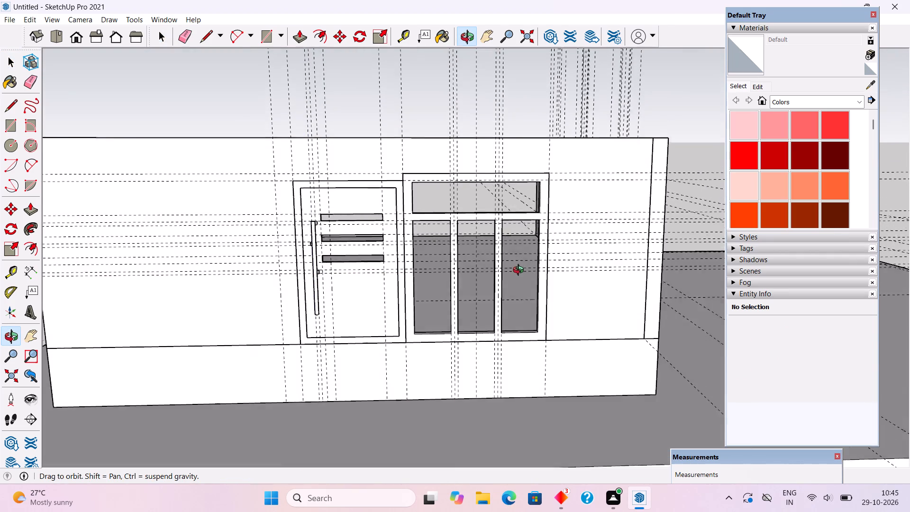
pyautogui.moveTo(520, 271); pyautogui.dragTo(510, 208, button='middle')
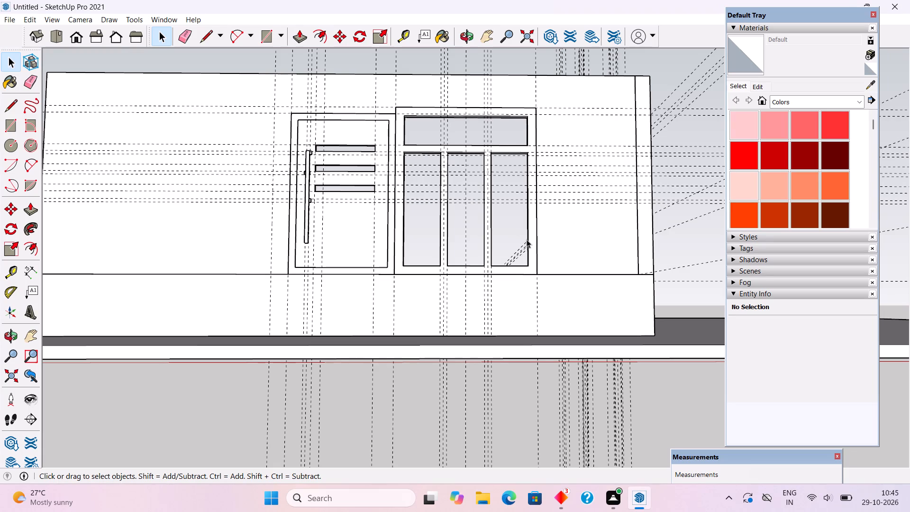
pyautogui.scroll(6, 287, 213)
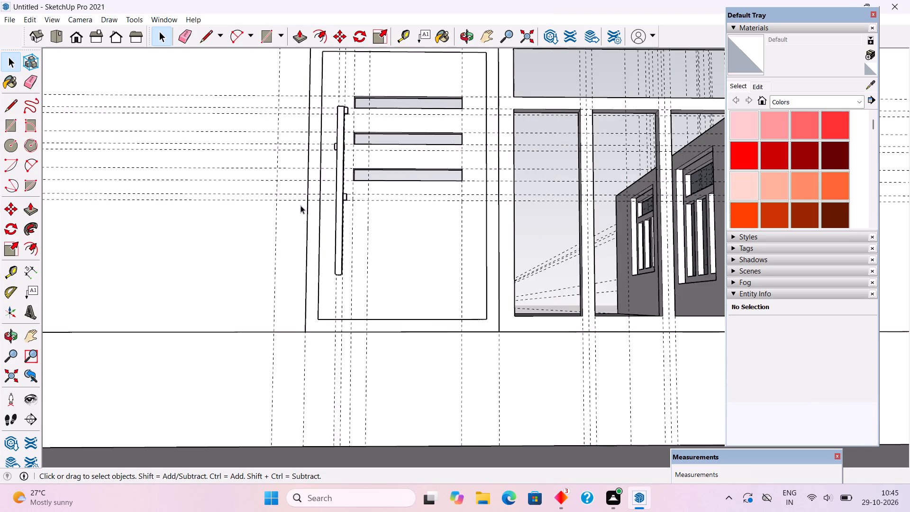
pyautogui.moveTo(317, 207); pyautogui.dragTo(563, 285, button='middle')
pyautogui.scroll(6, 598, 218)
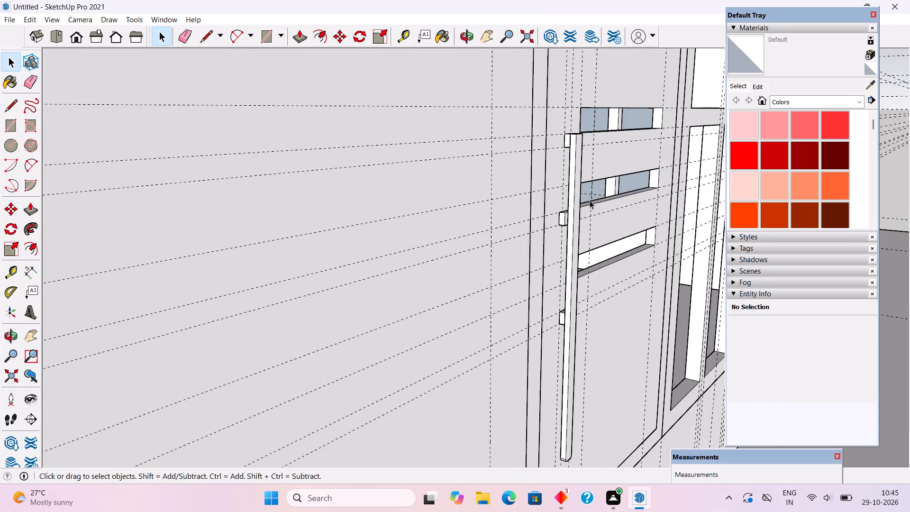
pyautogui.scroll(2, 589, 201)
pyautogui.tripleClick(563, 221)
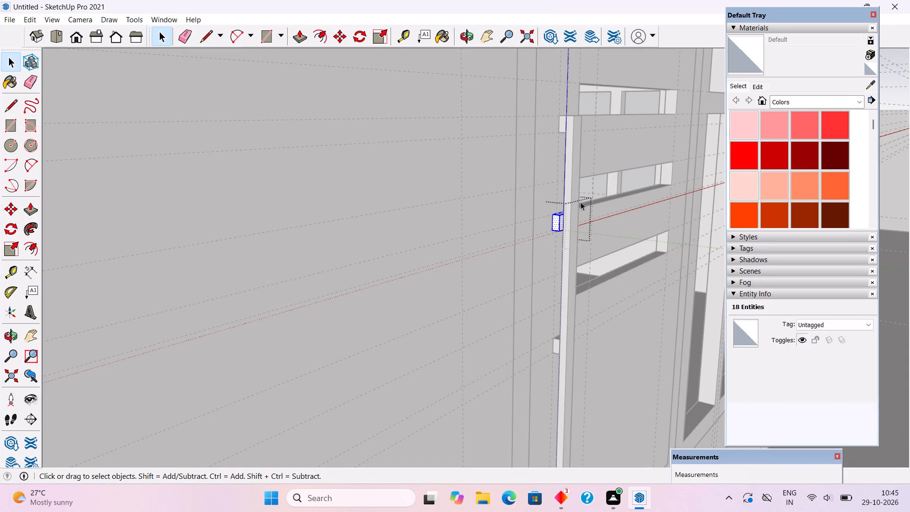
pyautogui.click(605, 183)
pyautogui.click(556, 226)
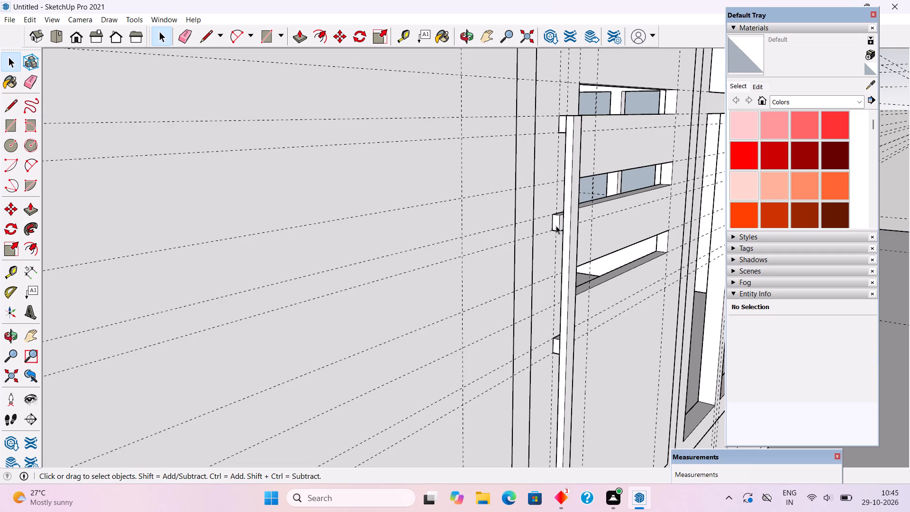
pyautogui.press('m')
pyautogui.click(556, 226)
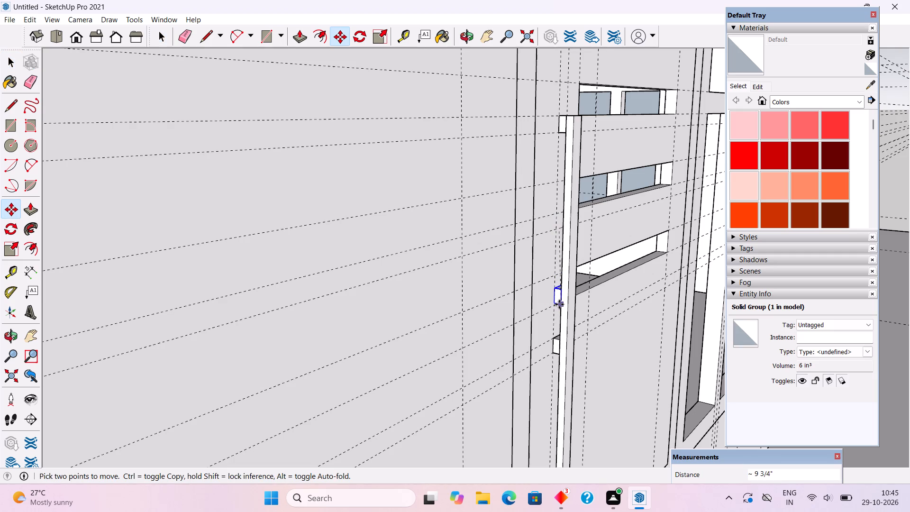
pyautogui.click(558, 306)
# Nudge the lowered middle block horizontally, first by about 7/16", to seat it against the back of the vertical bar.
pyautogui.scroll(14, 573, 345)
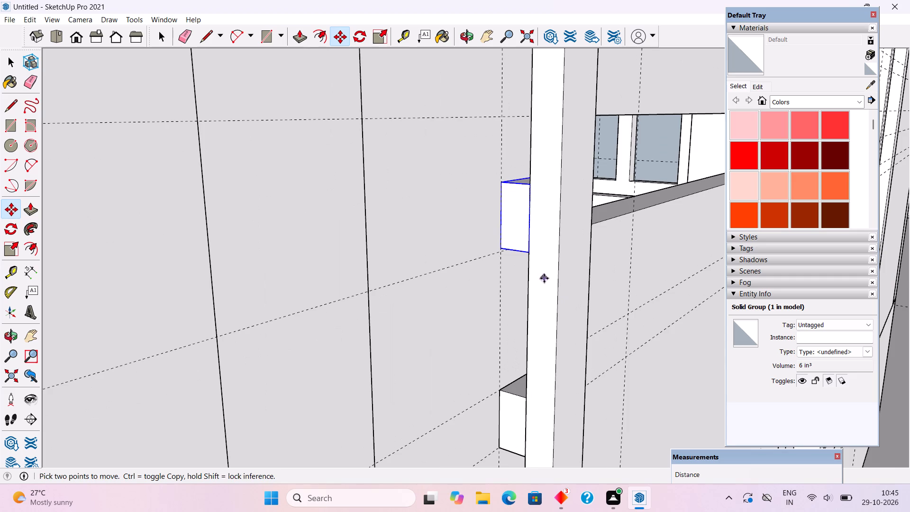
pyautogui.moveTo(541, 279); pyautogui.dragTo(493, 253, button='middle')
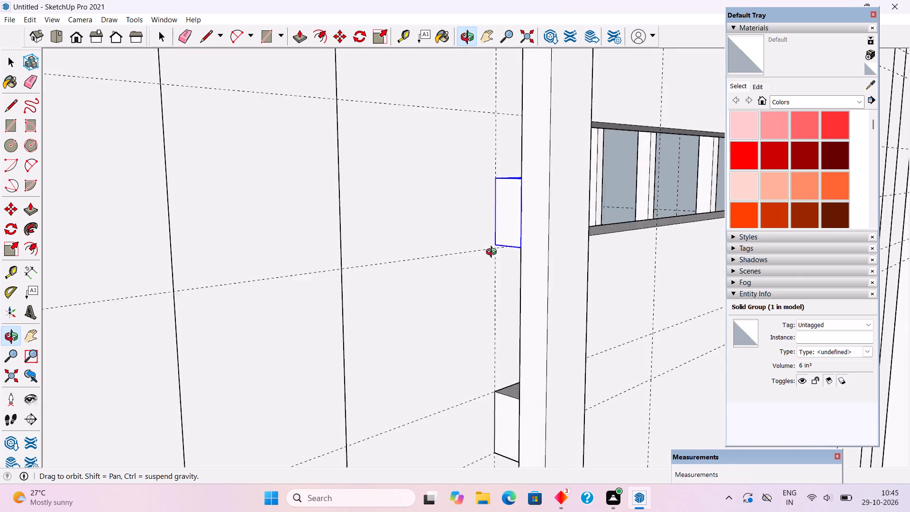
pyautogui.moveTo(493, 253); pyautogui.dragTo(406, 275, button='middle')
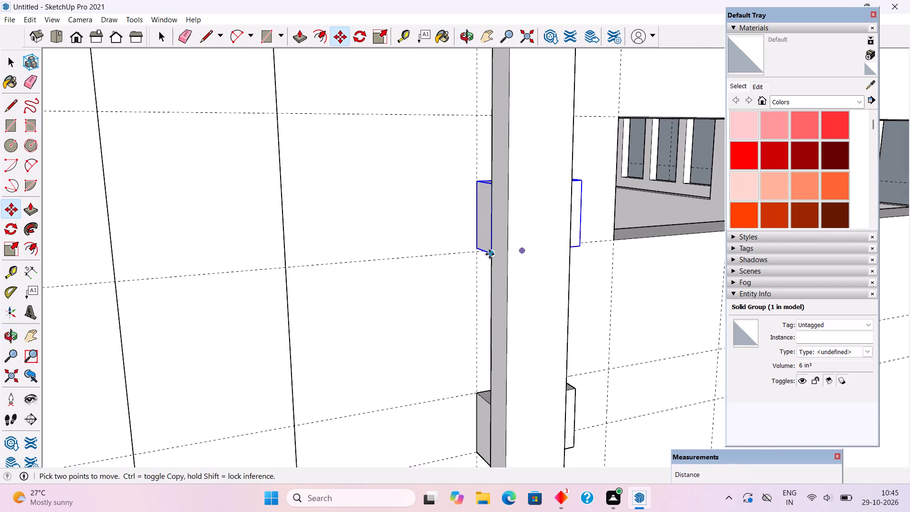
pyautogui.click(490, 254)
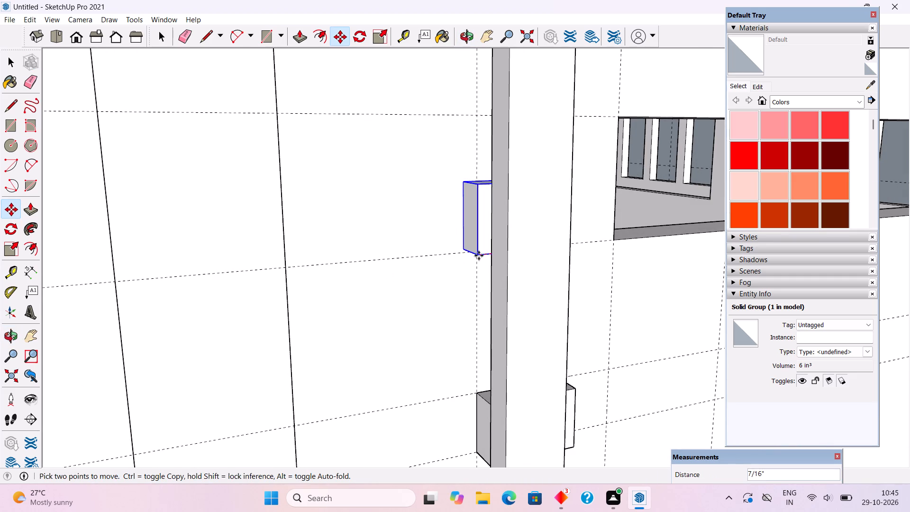
pyautogui.click(479, 256)
pyautogui.moveTo(542, 282); pyautogui.dragTo(258, 257, button='middle')
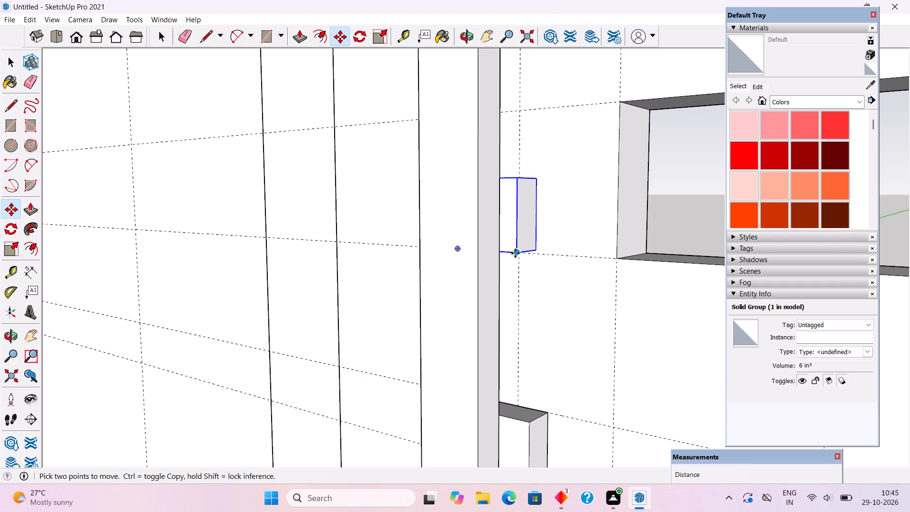
pyautogui.click(515, 253)
pyautogui.click(495, 255)
pyautogui.scroll(-2, 517, 325)
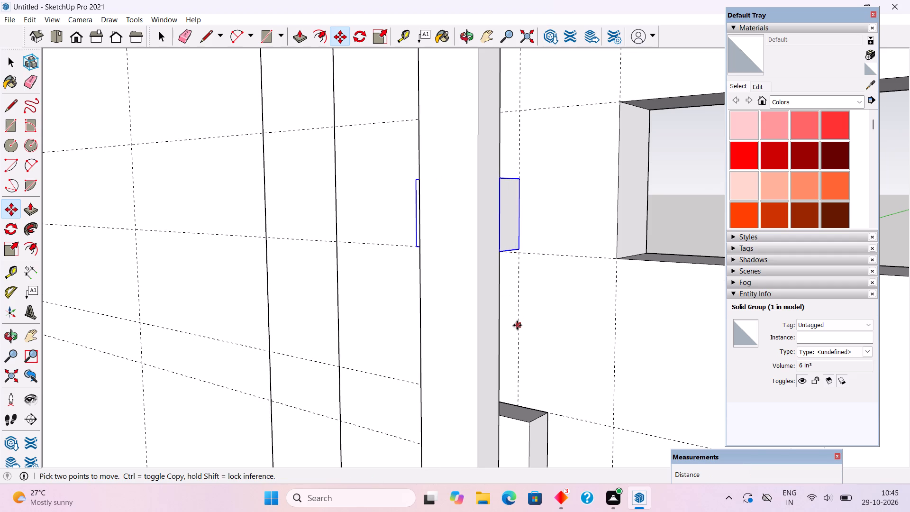
pyautogui.scroll(-10, 517, 325)
pyautogui.scroll(-3, 473, 322)
pyautogui.moveTo(455, 333); pyautogui.dragTo(487, 351, button='middle')
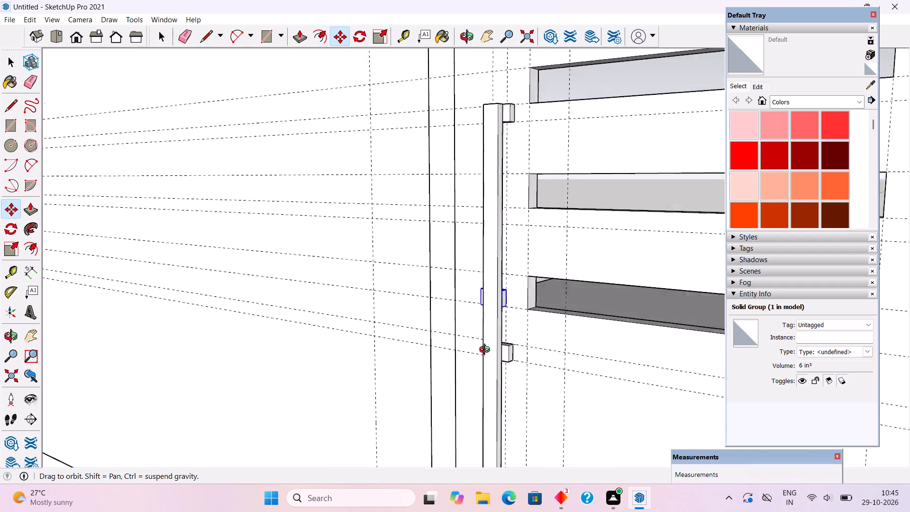
pyautogui.moveTo(487, 351); pyautogui.dragTo(613, 323, button='middle')
pyautogui.moveTo(495, 246); pyautogui.dragTo(667, 290, button='middle')
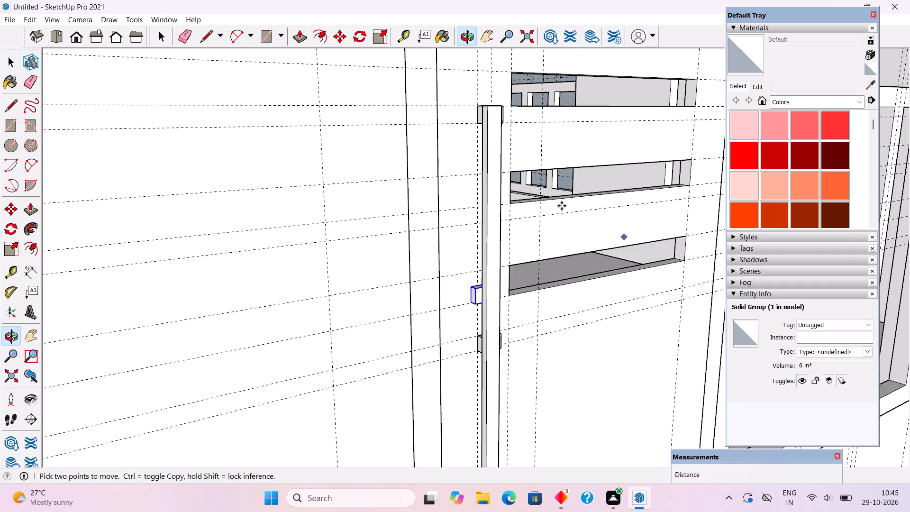
pyautogui.press('space')
# Move the top handle block down about 5 3/4" to the guide at the middle slot's top edge, and clear the selection.
pyautogui.moveTo(502, 125); pyautogui.dragTo(466, 127, button='middle')
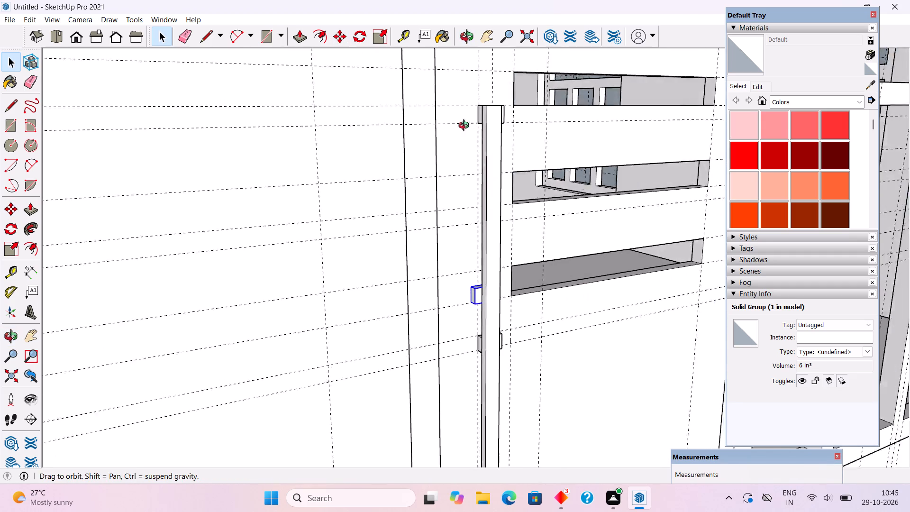
pyautogui.moveTo(466, 127); pyautogui.dragTo(300, 111, button='middle')
pyautogui.click(500, 118)
pyautogui.moveTo(473, 174); pyautogui.dragTo(513, 184, button='middle')
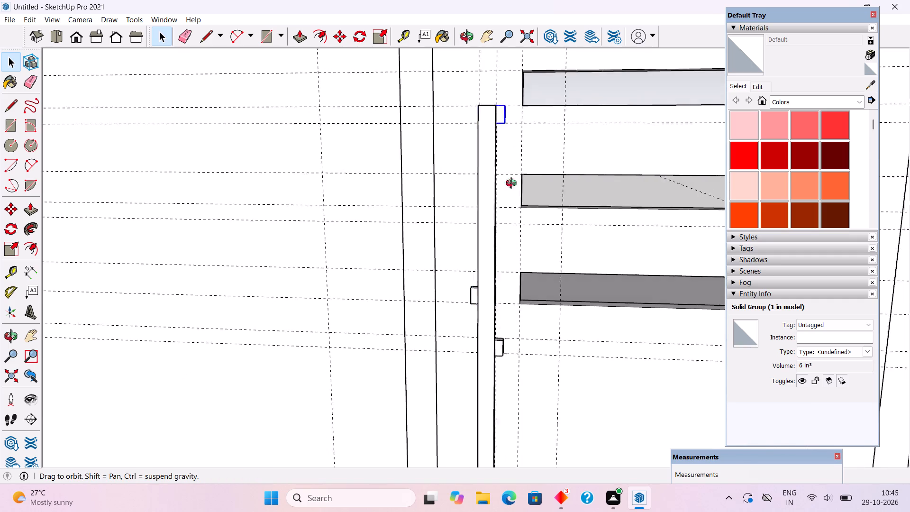
pyautogui.moveTo(513, 184); pyautogui.dragTo(694, 188, button='middle')
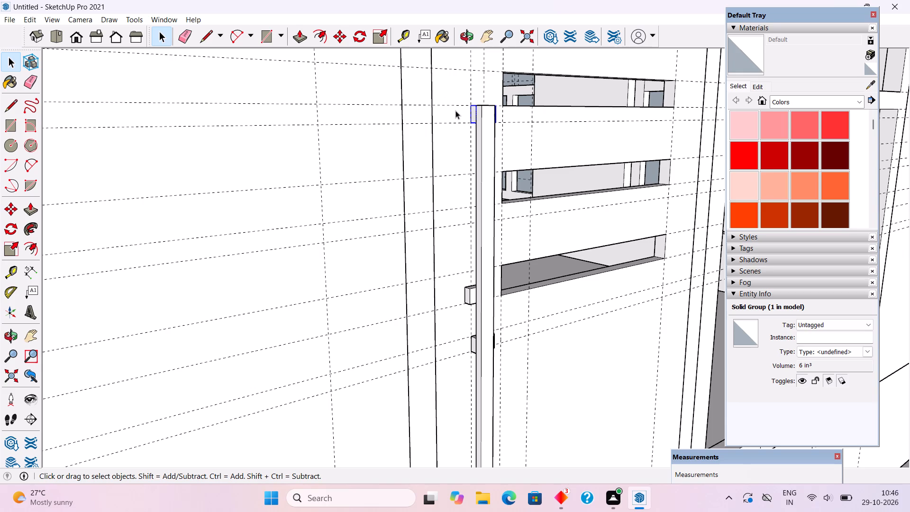
pyautogui.press('m')
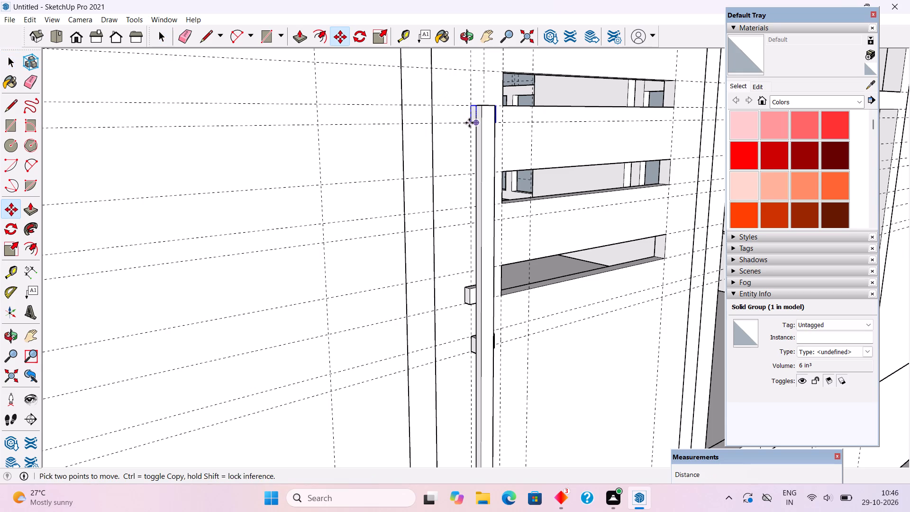
pyautogui.scroll(9, 469, 123)
pyautogui.click(469, 124)
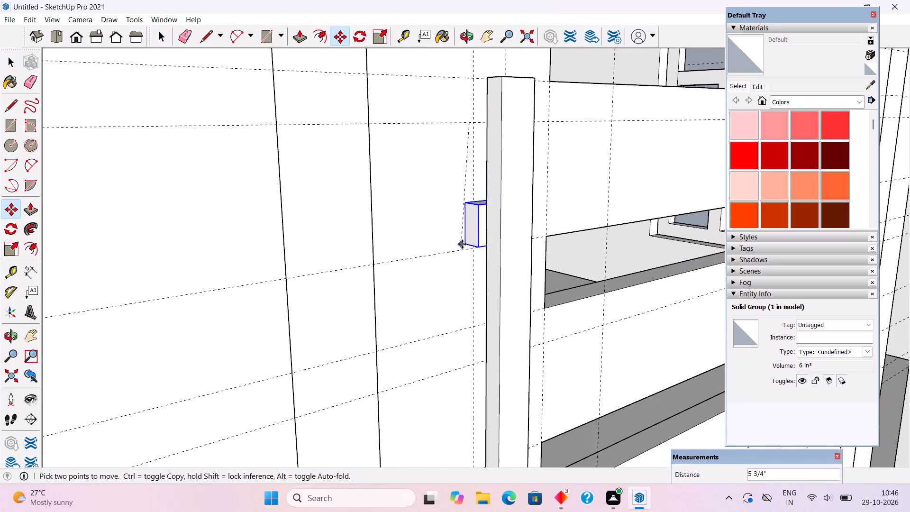
pyautogui.click(469, 249)
pyautogui.press('space')
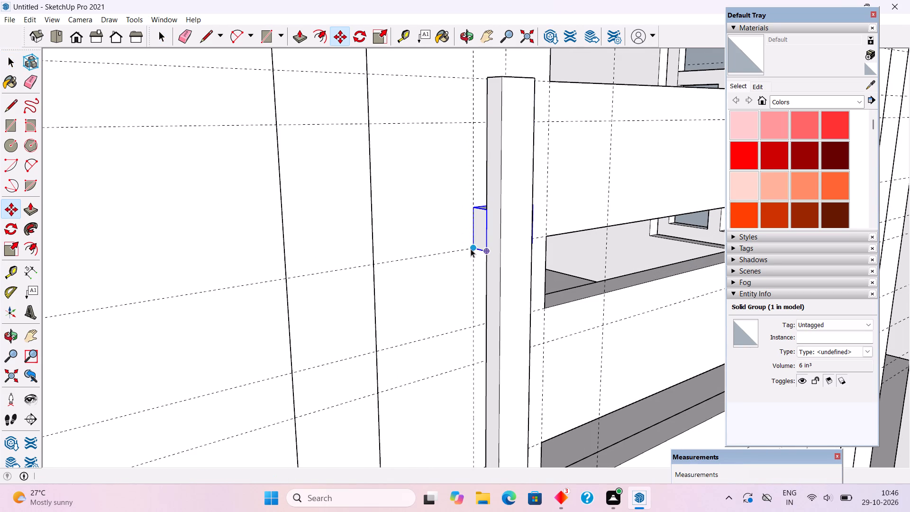
pyautogui.scroll(-8, 471, 250)
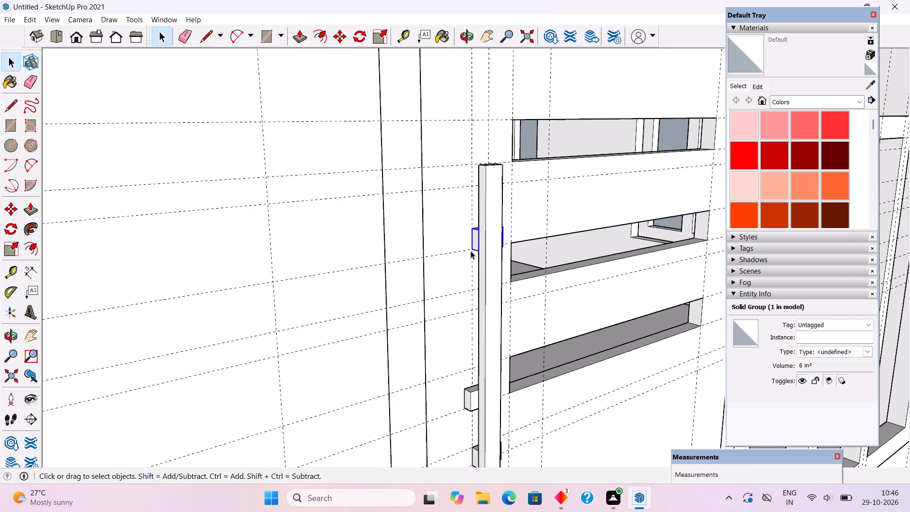
pyautogui.scroll(-3, 471, 251)
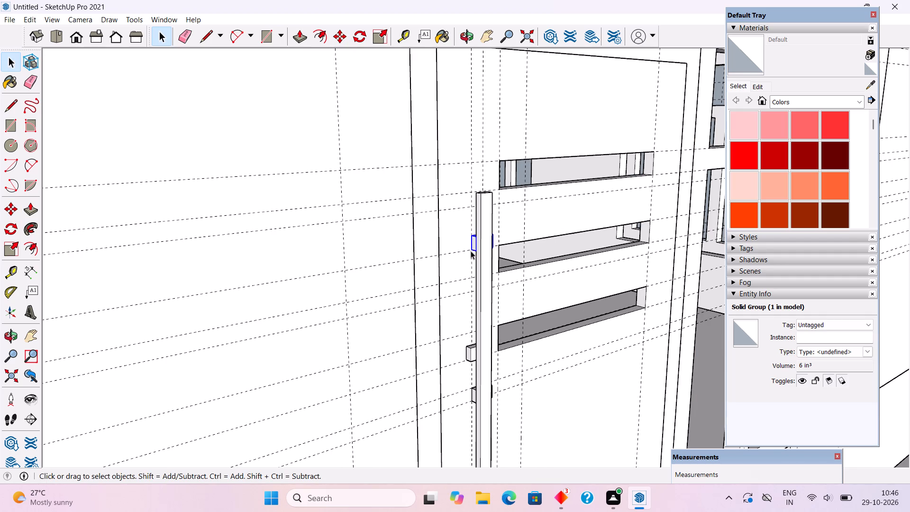
pyautogui.scroll(-10, 471, 251)
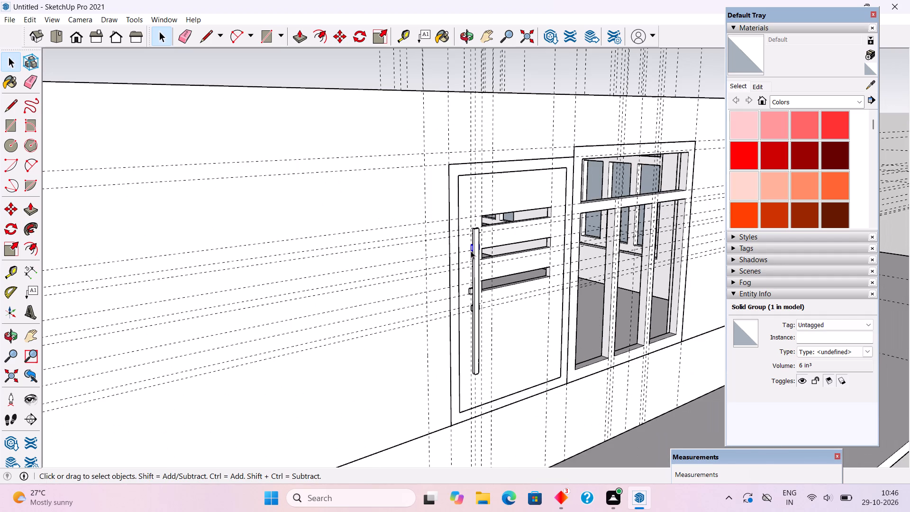
pyautogui.press('space')
pyautogui.click(262, 74)
# Move the bottom handle block down along the vertical bar by about 3 7/8".
pyautogui.moveTo(619, 236); pyautogui.dragTo(318, 225, button='middle')
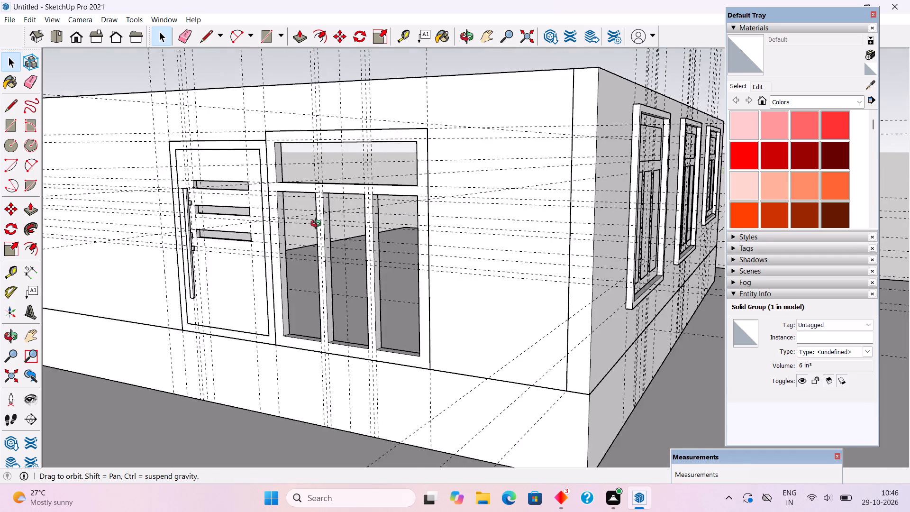
pyautogui.moveTo(318, 225); pyautogui.dragTo(446, 210, button='middle')
pyautogui.scroll(4, 191, 223)
pyautogui.scroll(3, 211, 255)
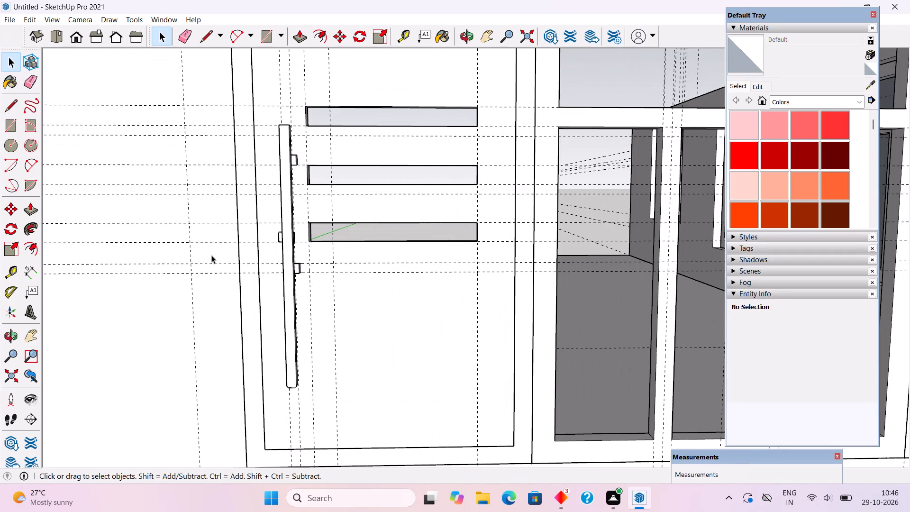
pyautogui.scroll(1, 211, 255)
pyautogui.scroll(6, 362, 291)
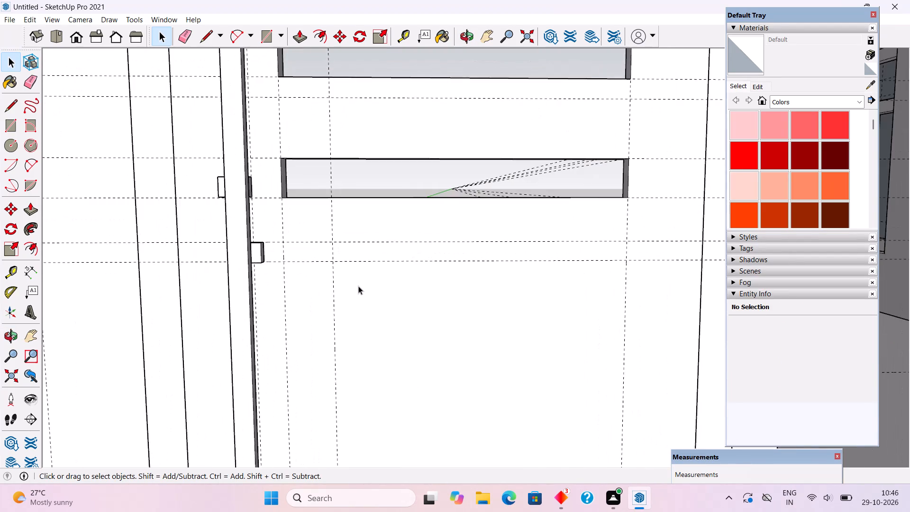
pyautogui.scroll(2, 294, 276)
pyautogui.click(244, 253)
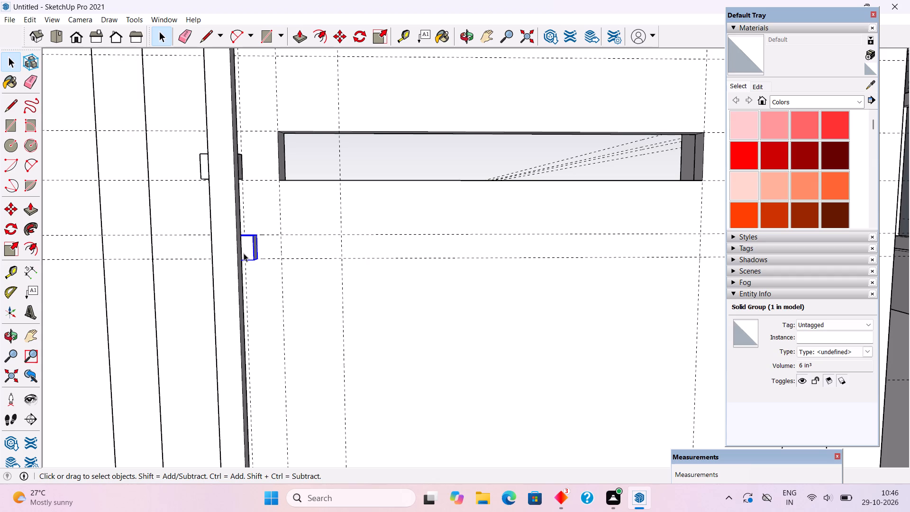
pyautogui.press('m')
pyautogui.click(244, 254)
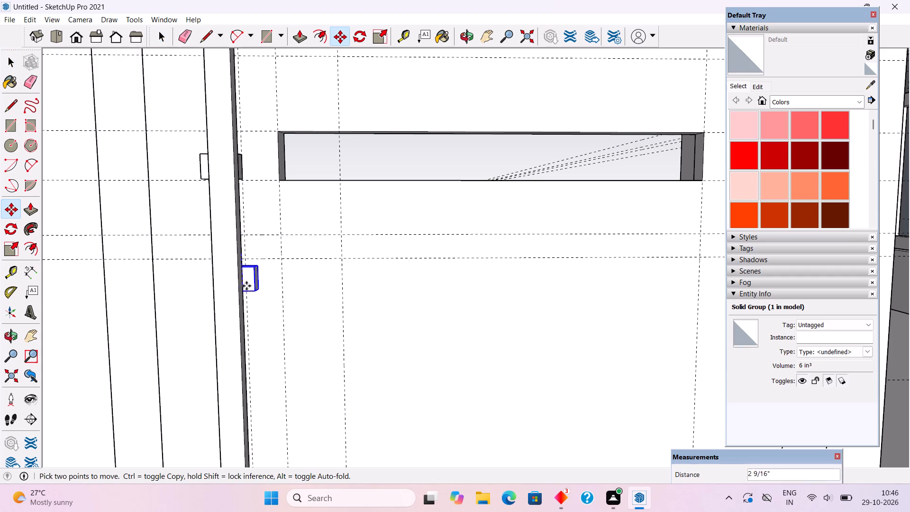
pyautogui.click(249, 301)
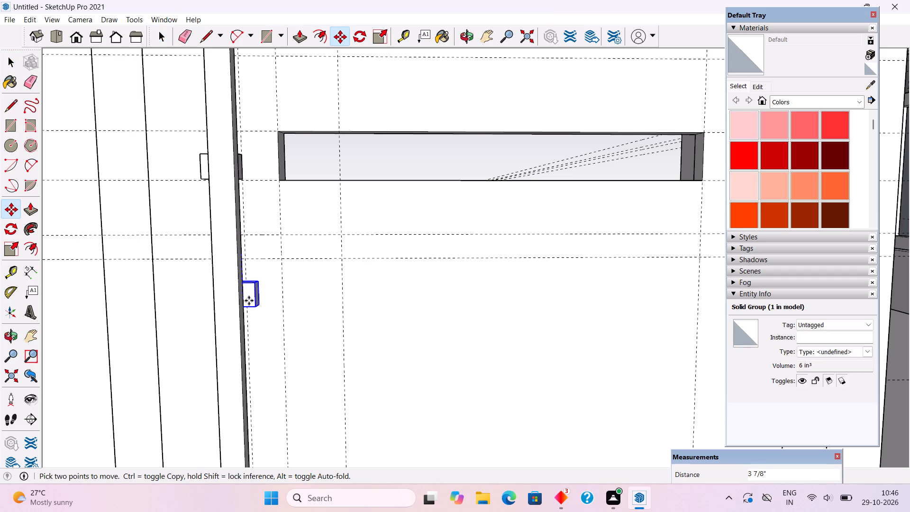
pyautogui.press('space')
# Move the middle handle block, on the bar's side away from the slots, a further 2" down.
pyautogui.moveTo(239, 312); pyautogui.dragTo(360, 312, button='middle')
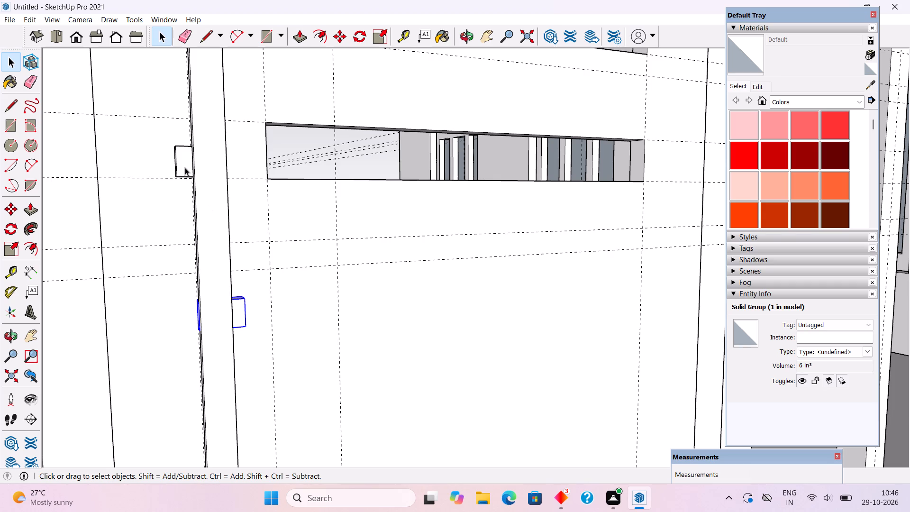
pyautogui.click(185, 167)
pyautogui.press('m')
pyautogui.click(185, 167)
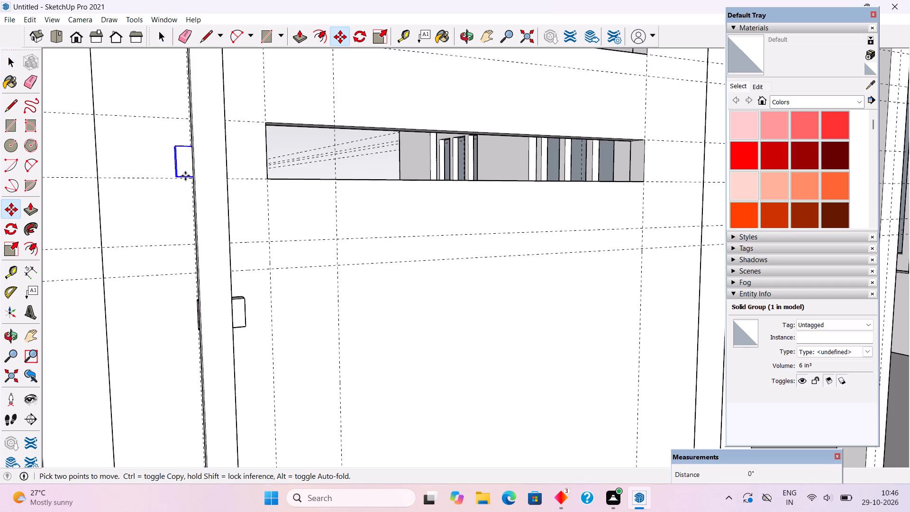
pyautogui.click(188, 197)
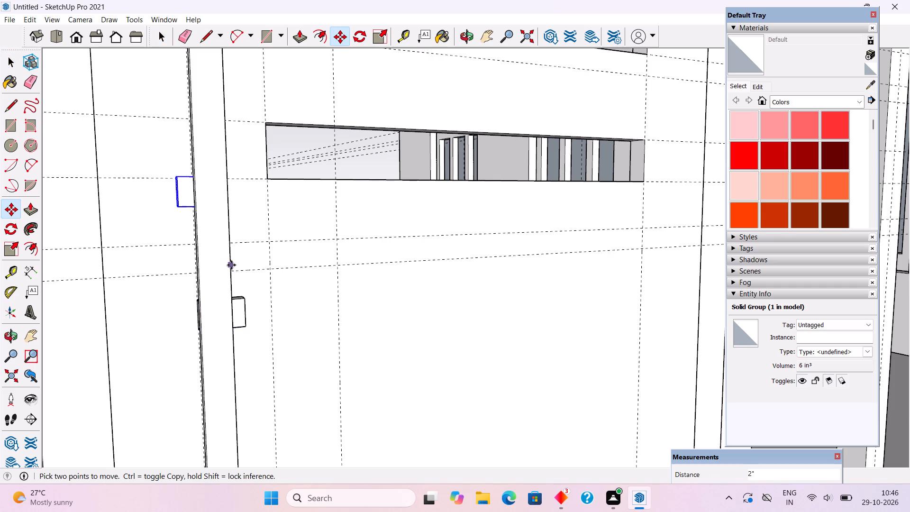
pyautogui.press('space')
pyautogui.scroll(-11, 249, 299)
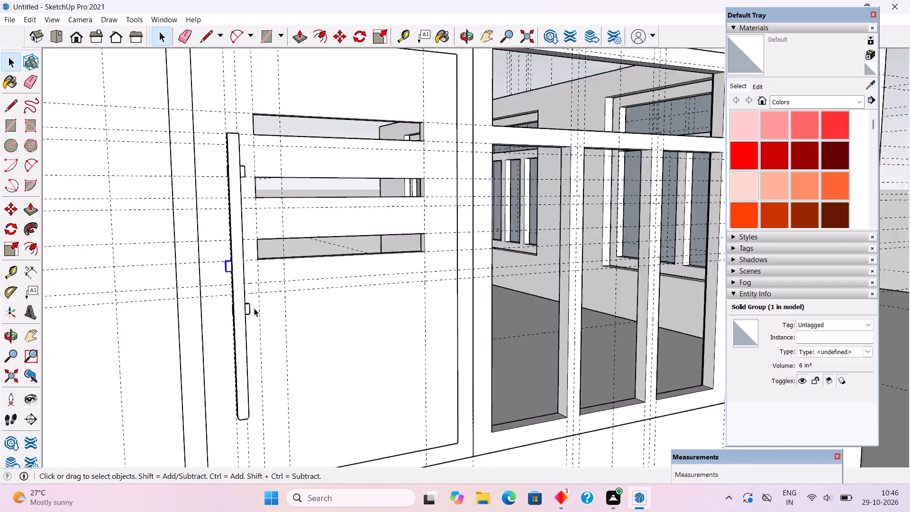
# Move the top handle block down along the vertical bar to the guide at the middle slot's bottom edge, and clear the selection.
pyautogui.scroll(-4, 254, 305)
pyautogui.moveTo(232, 272); pyautogui.dragTo(154, 264, button='middle')
pyautogui.scroll(-7, 154, 264)
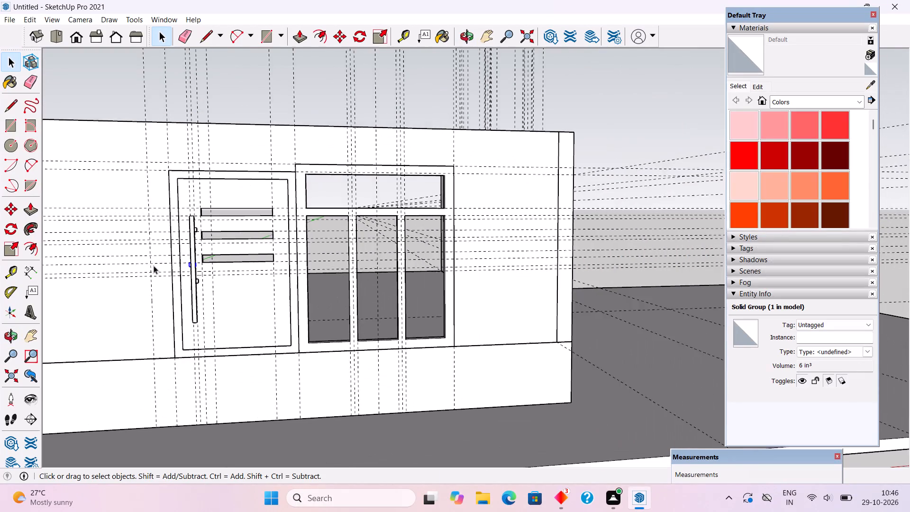
pyautogui.click(94, 97)
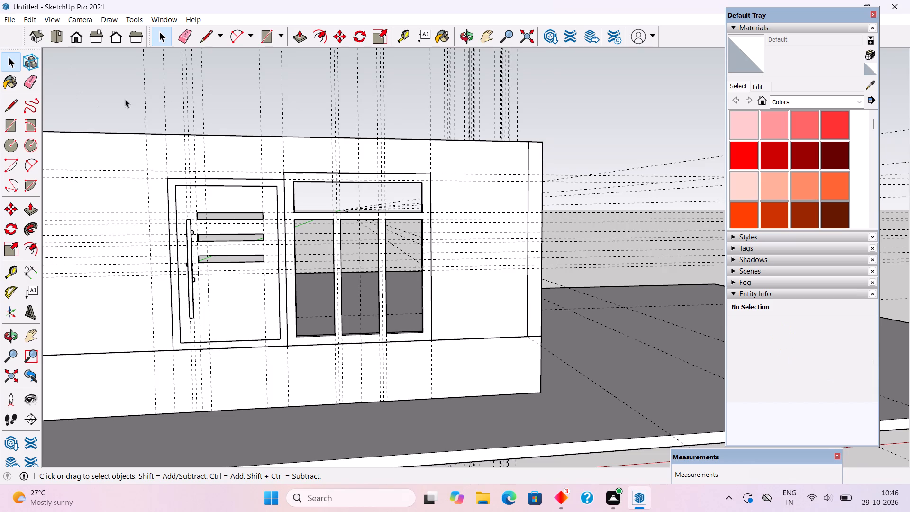
pyautogui.scroll(1, 191, 239)
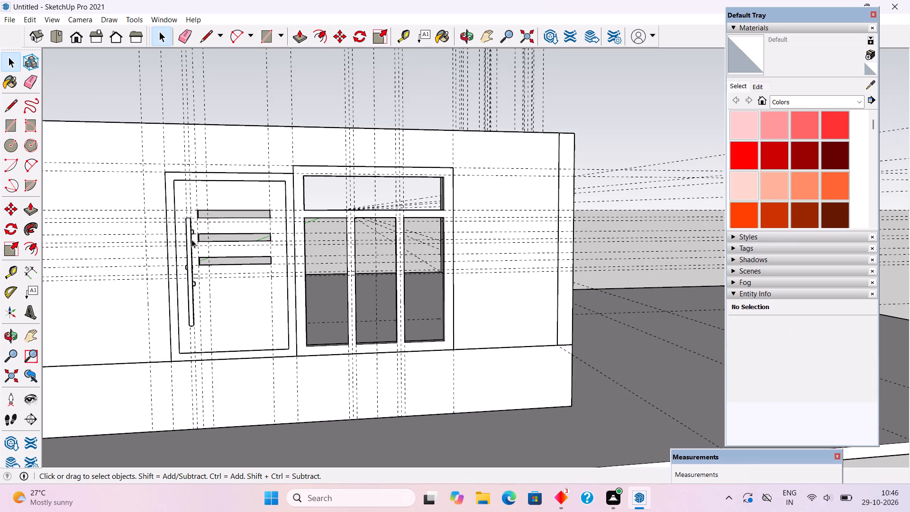
pyautogui.moveTo(171, 223); pyautogui.dragTo(90, 208, button='middle')
pyautogui.scroll(4, 122, 208)
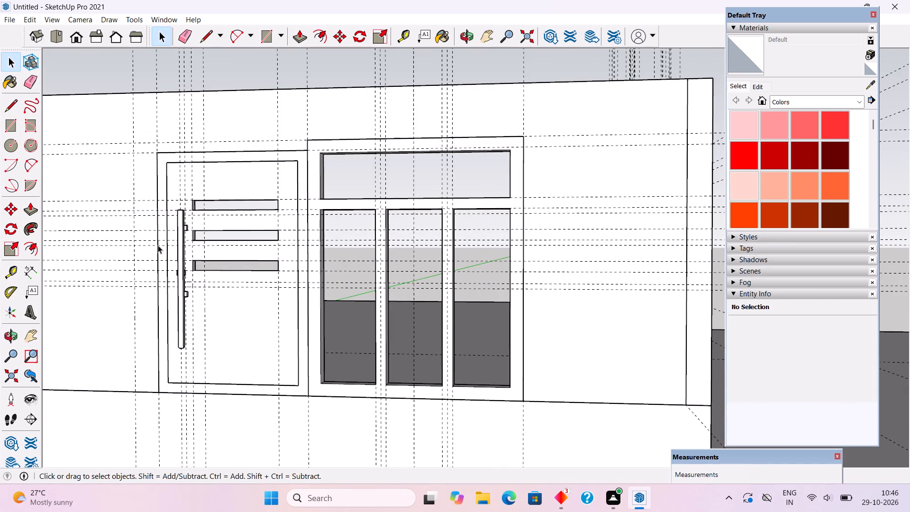
pyautogui.scroll(6, 158, 245)
pyautogui.scroll(5, 221, 250)
pyautogui.moveTo(247, 279); pyautogui.dragTo(320, 295, button='middle')
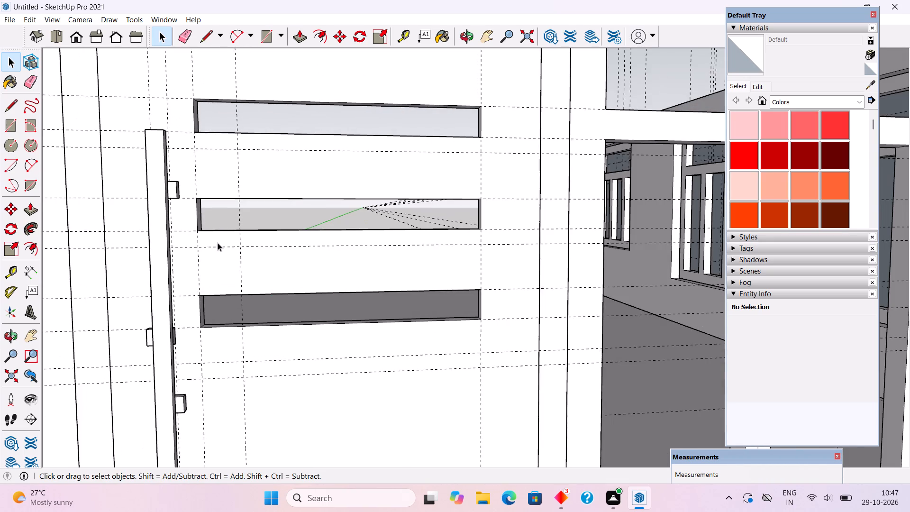
pyautogui.scroll(5, 176, 202)
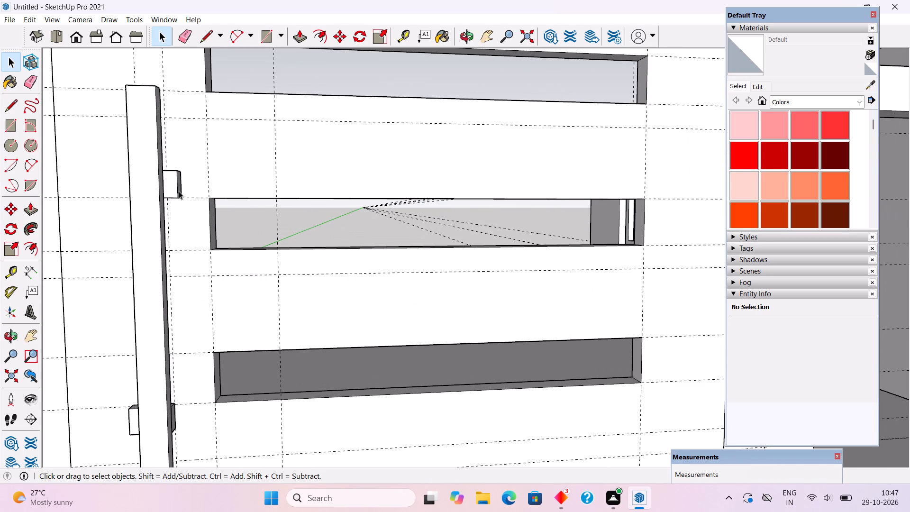
pyautogui.click(179, 188)
pyautogui.press('m')
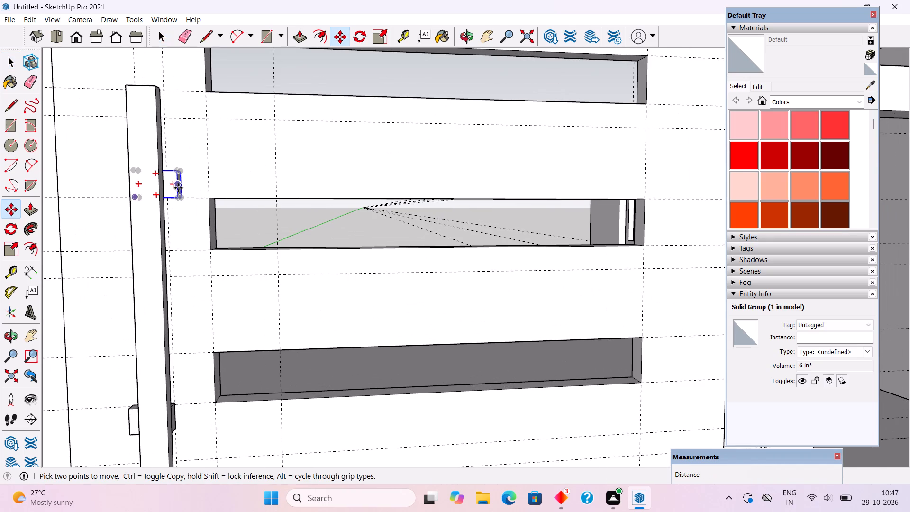
pyautogui.click(178, 188)
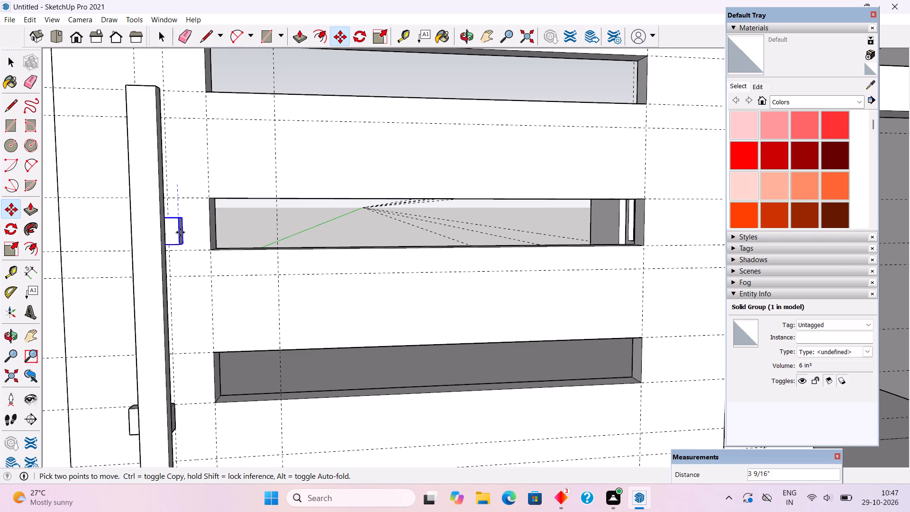
pyautogui.click(180, 237)
pyautogui.press('space')
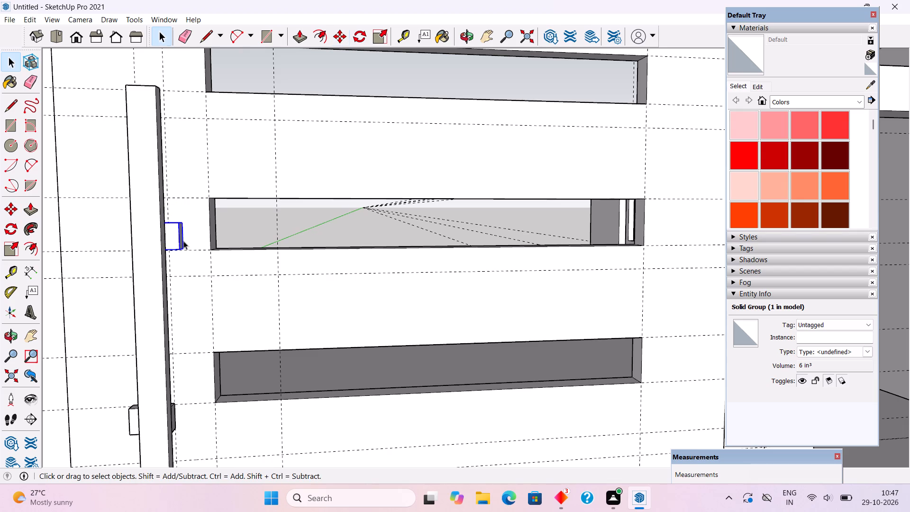
pyautogui.click(254, 224)
# Examine the door's bar handle and its three blocks from the side, and the whole door wall from several angles.
pyautogui.scroll(-9, 254, 224)
pyautogui.scroll(4, 290, 276)
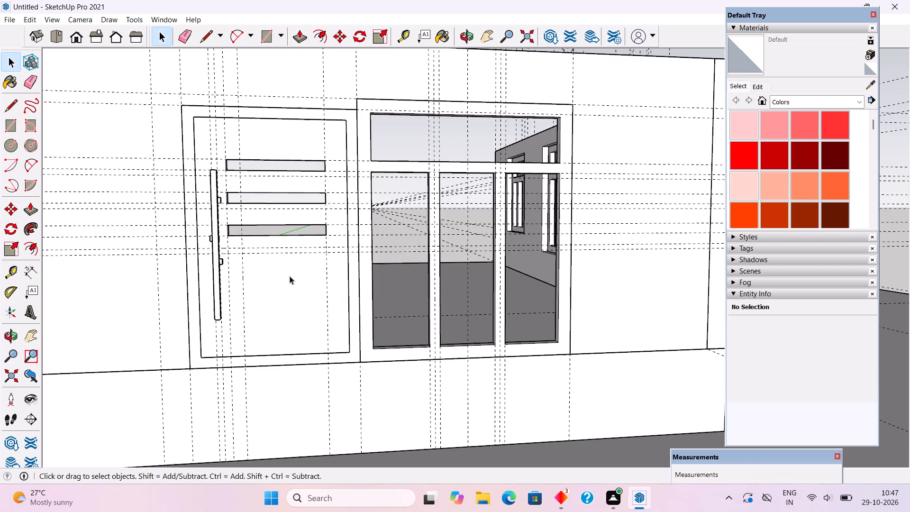
pyautogui.moveTo(212, 265); pyautogui.dragTo(263, 289, button='middle')
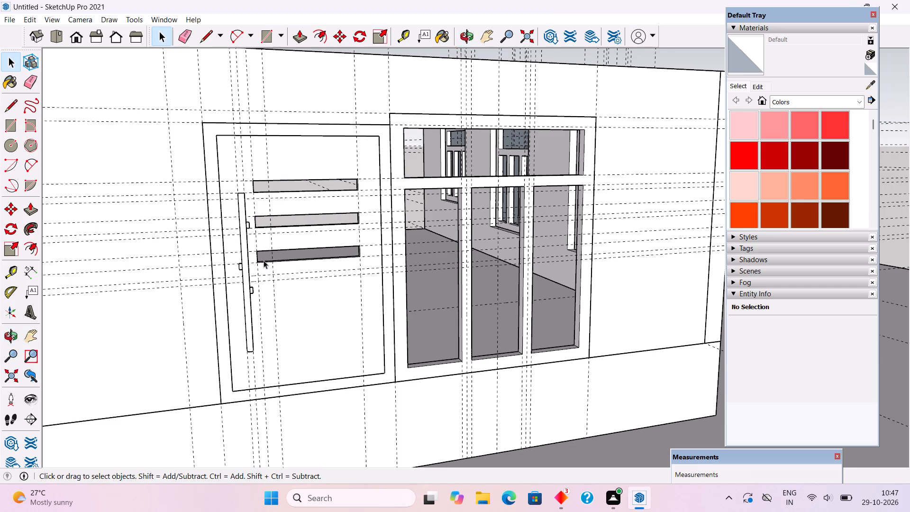
pyautogui.scroll(-2, 246, 251)
pyautogui.moveTo(381, 274); pyautogui.dragTo(608, 266, button='middle')
pyautogui.scroll(6, 547, 281)
pyautogui.scroll(10, 596, 247)
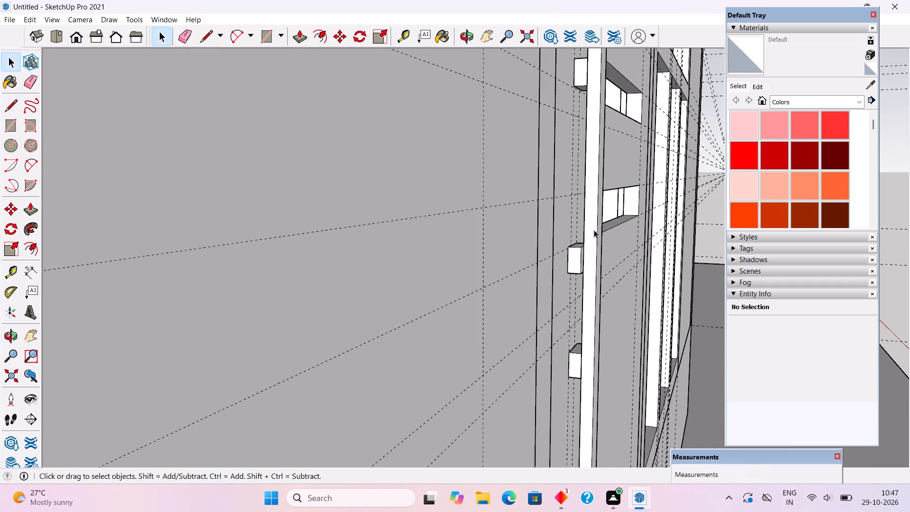
pyautogui.moveTo(599, 243); pyautogui.dragTo(466, 270, button='middle')
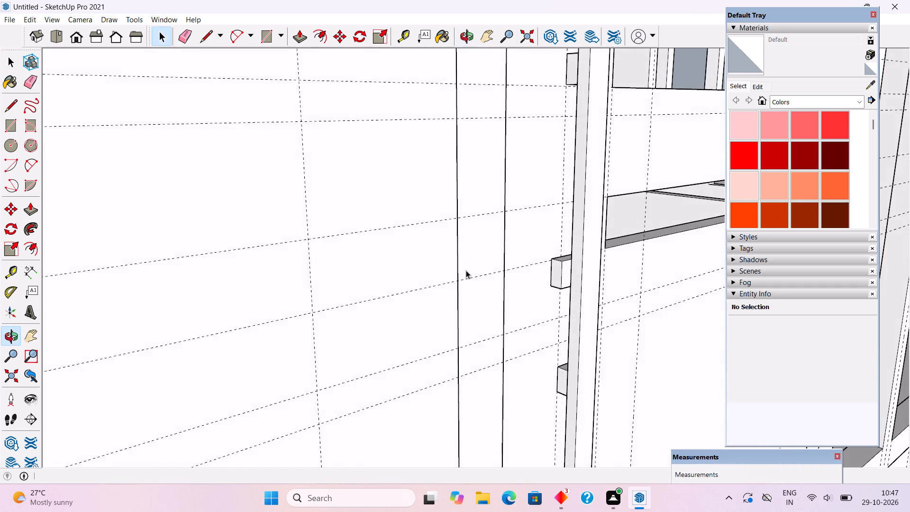
pyautogui.scroll(-10, 466, 270)
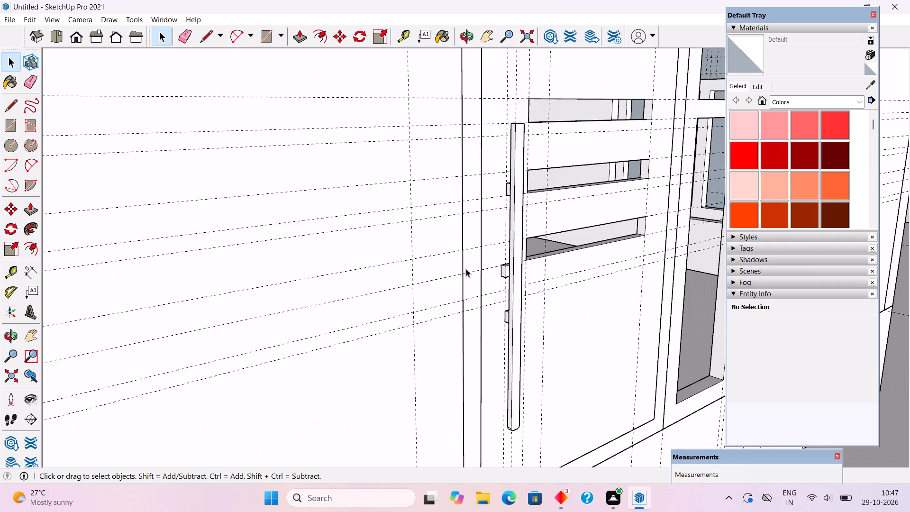
pyautogui.scroll(-5, 466, 269)
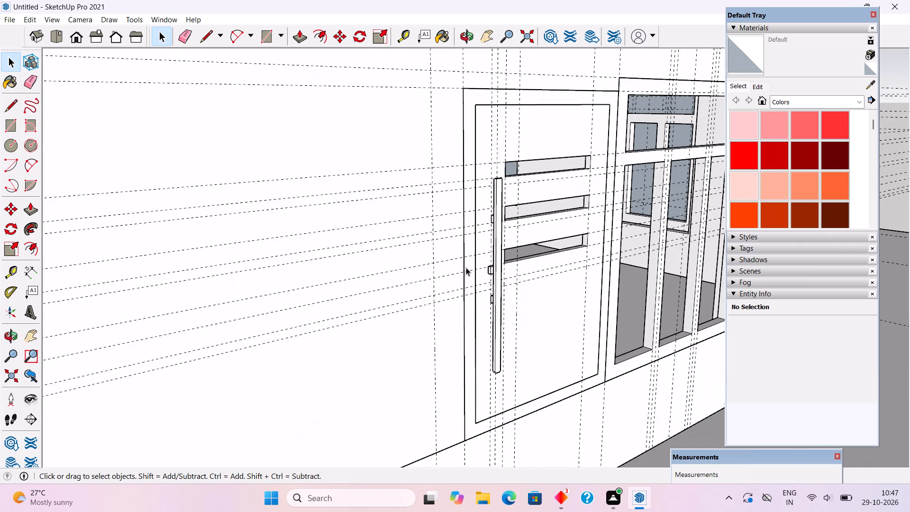
pyautogui.scroll(-3, 466, 267)
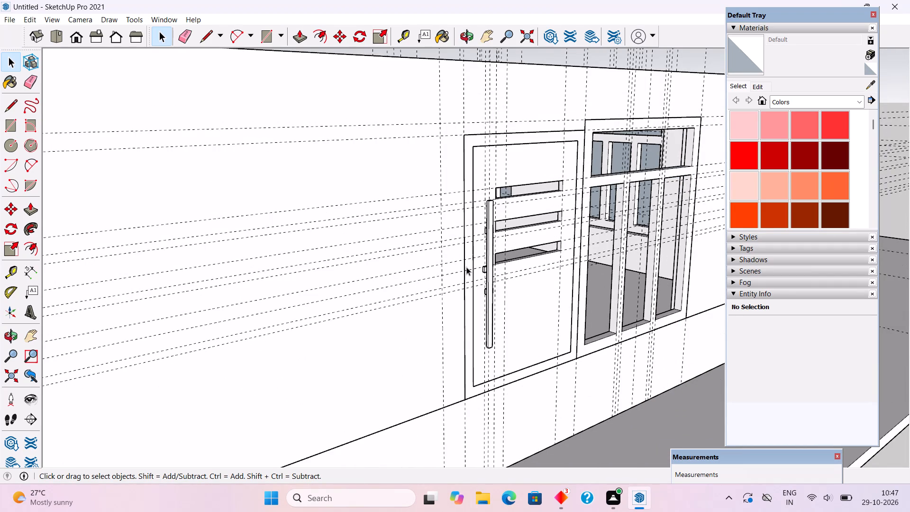
pyautogui.scroll(-4, 466, 267)
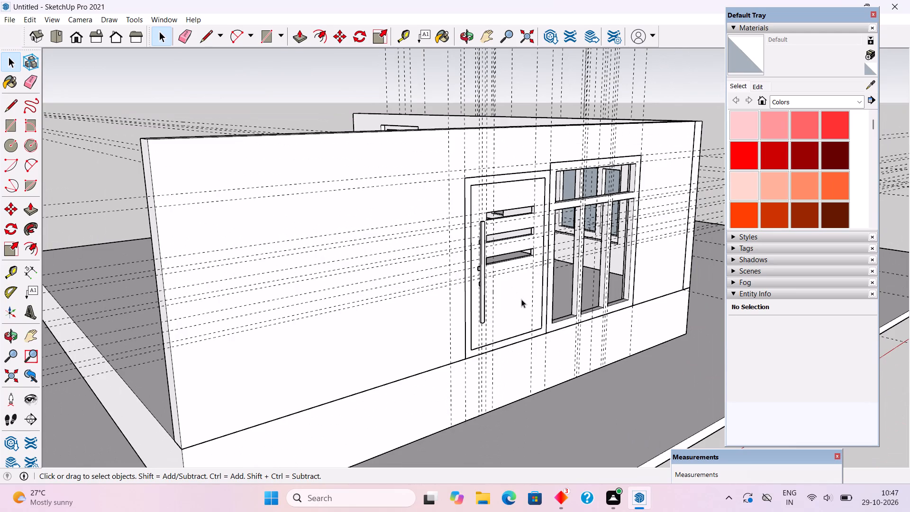
pyautogui.scroll(-1, 521, 299)
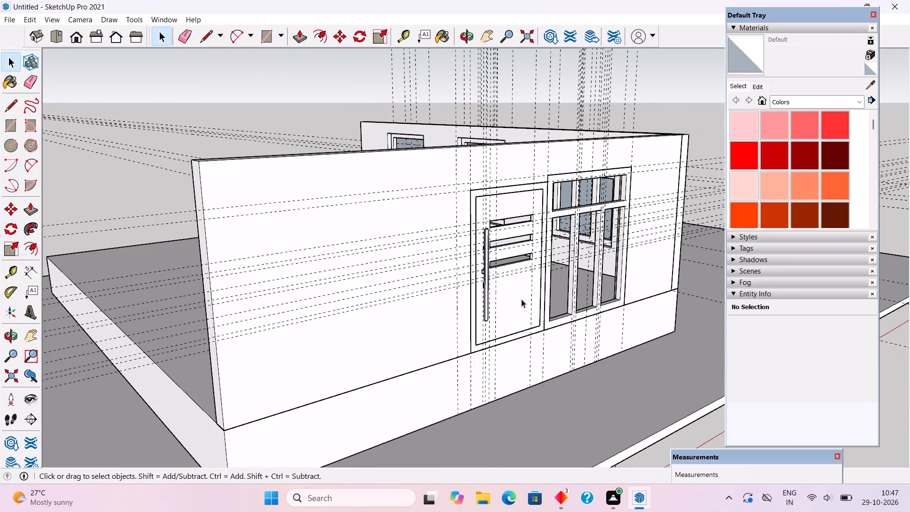
pyautogui.scroll(-5, 521, 299)
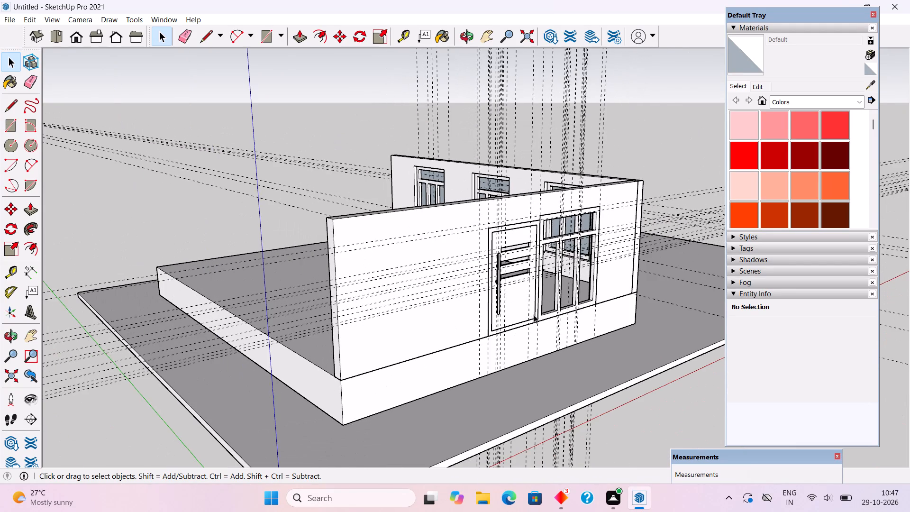
pyautogui.moveTo(511, 295); pyautogui.dragTo(379, 238, button='middle')
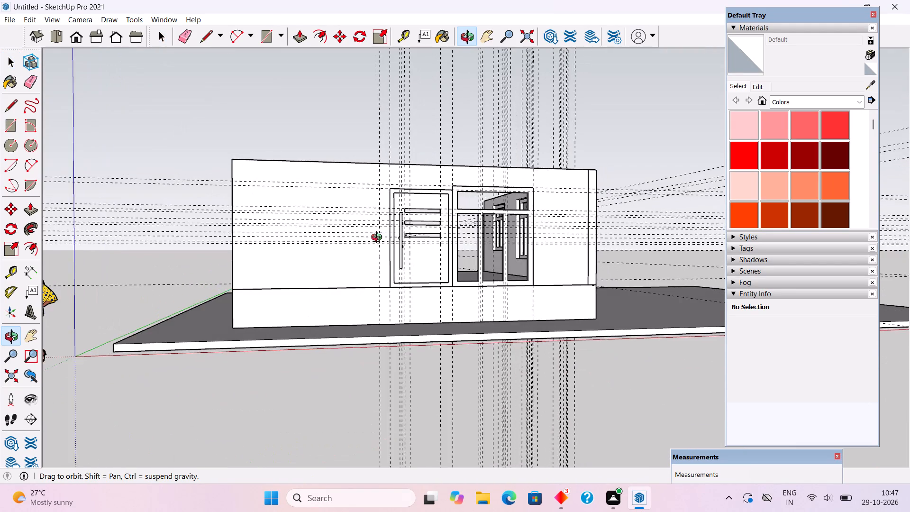
pyautogui.moveTo(379, 238); pyautogui.dragTo(360, 254, button='middle')
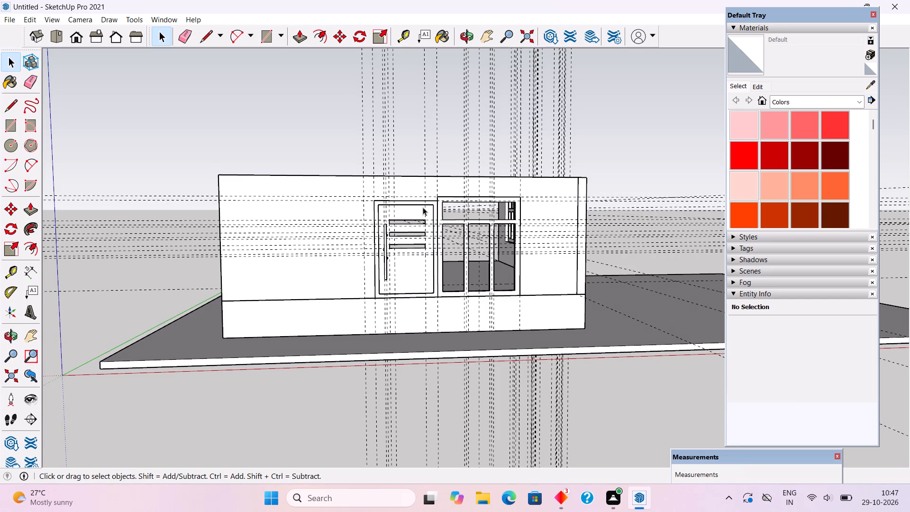
# Delete all construction guides from the model.
pyautogui.scroll(5, 530, 195)
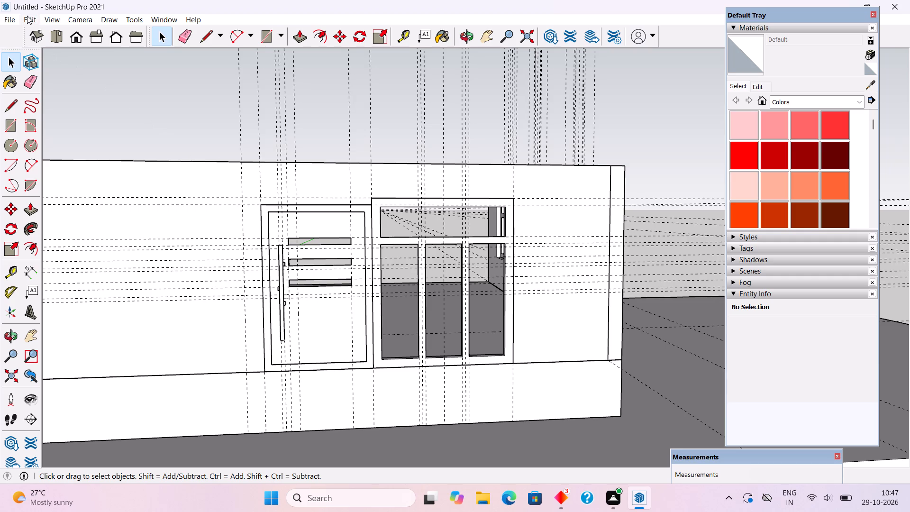
pyautogui.click(27, 16)
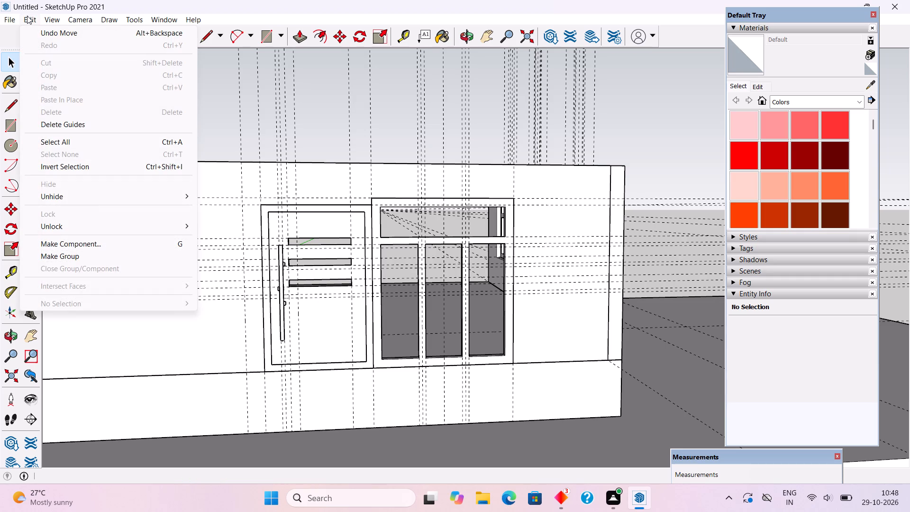
pyautogui.click(49, 123)
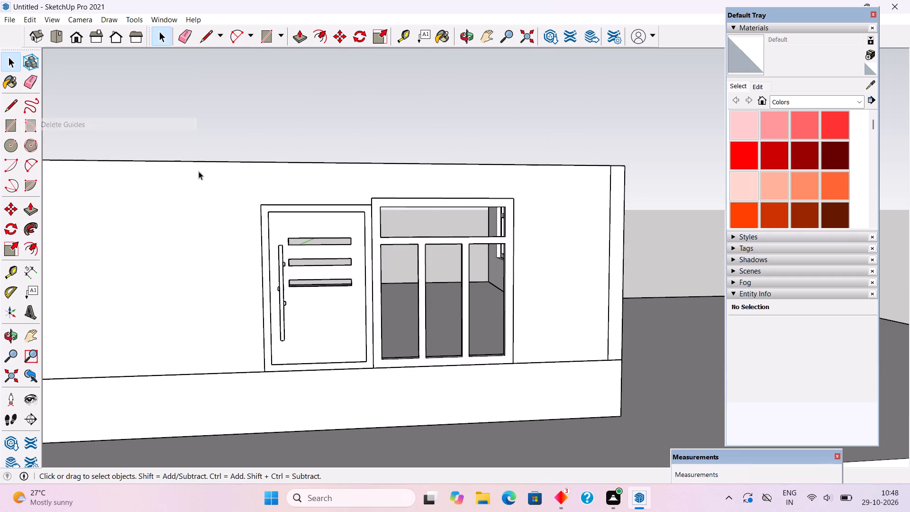
# Place a vertical guide 2" in from the outer edge on the inner jamb face of the lower opening nearest the door.
pyautogui.moveTo(491, 248); pyautogui.dragTo(595, 302, button='middle')
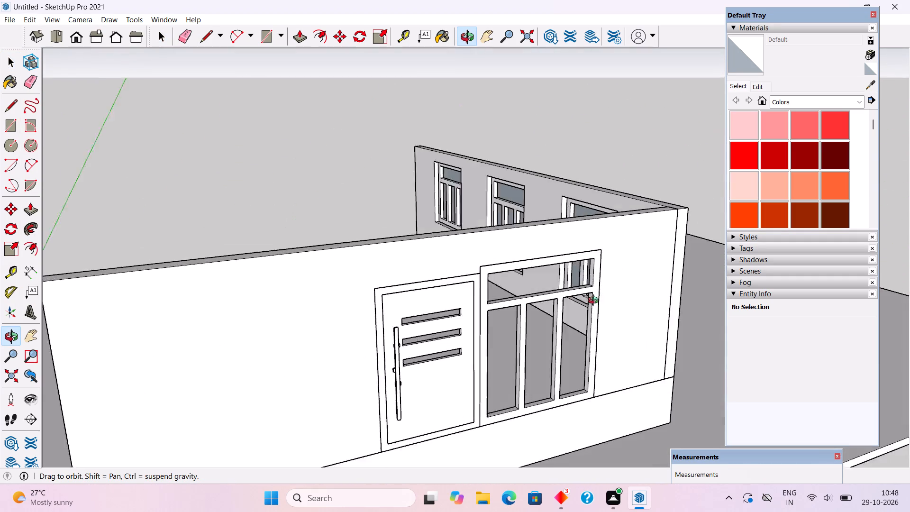
pyautogui.moveTo(595, 302); pyautogui.dragTo(678, 304, button='middle')
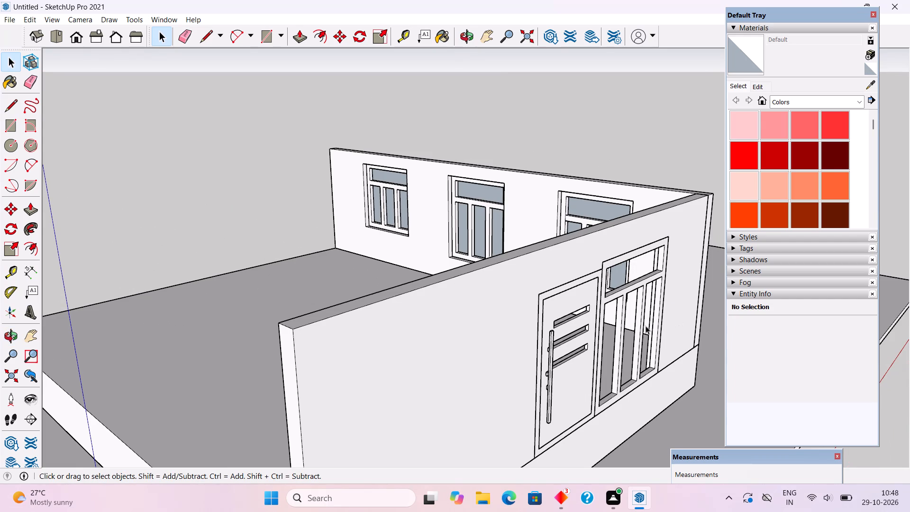
pyautogui.moveTo(676, 378); pyautogui.dragTo(655, 356, button='middle')
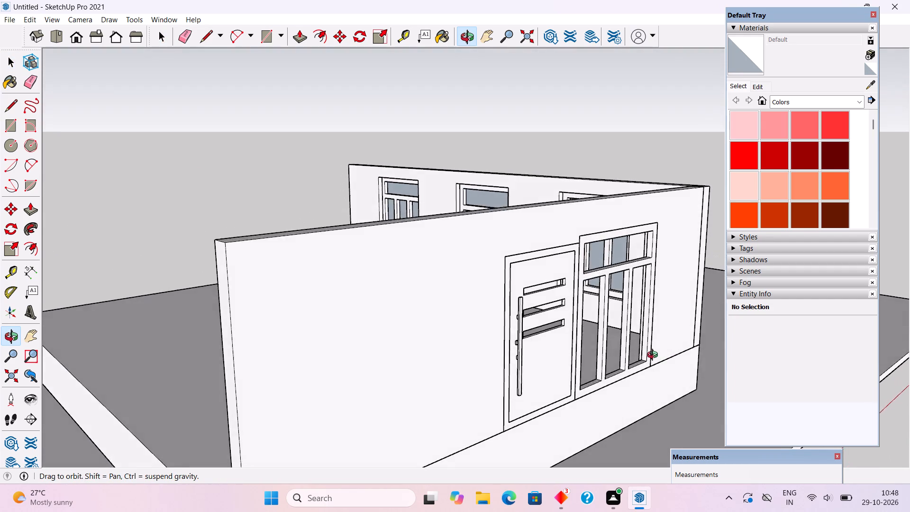
pyautogui.moveTo(655, 356); pyautogui.dragTo(241, 325, button='middle')
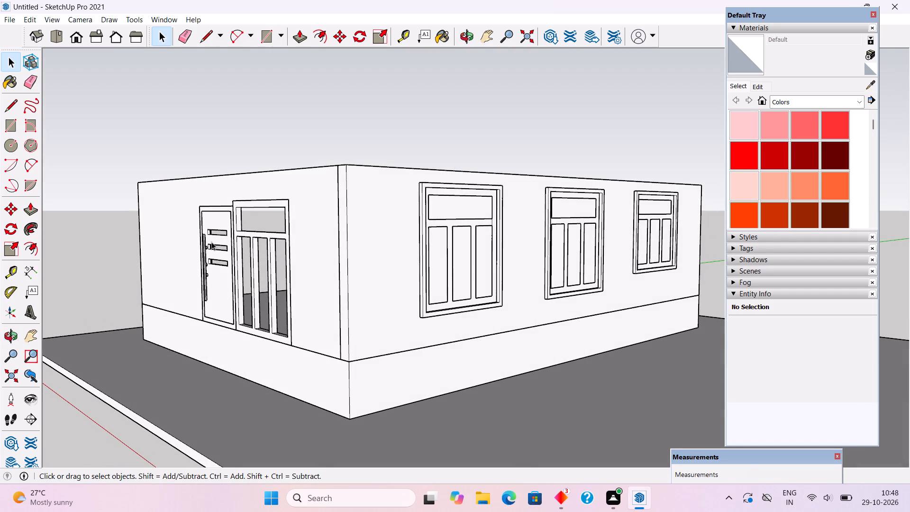
pyautogui.scroll(6, 211, 242)
pyautogui.moveTo(281, 376); pyautogui.dragTo(224, 324, button='middle')
pyautogui.scroll(5, 224, 329)
pyautogui.moveTo(257, 341); pyautogui.dragTo(257, 378, button='middle')
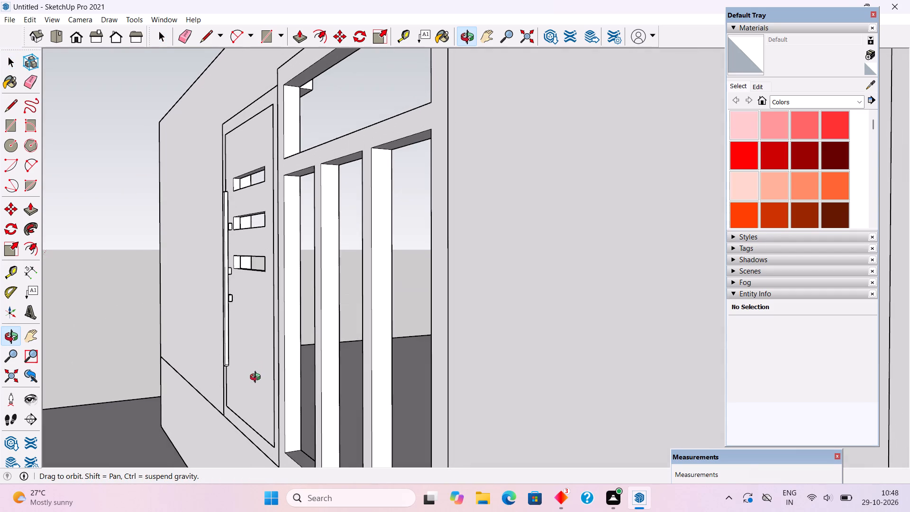
pyautogui.moveTo(257, 378); pyautogui.dragTo(258, 378, button='middle')
pyautogui.press('t')
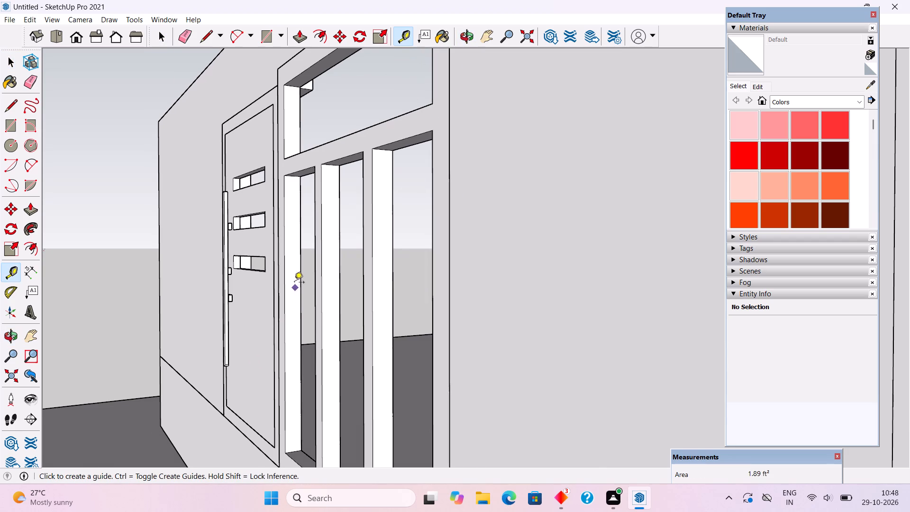
pyautogui.scroll(4, 294, 283)
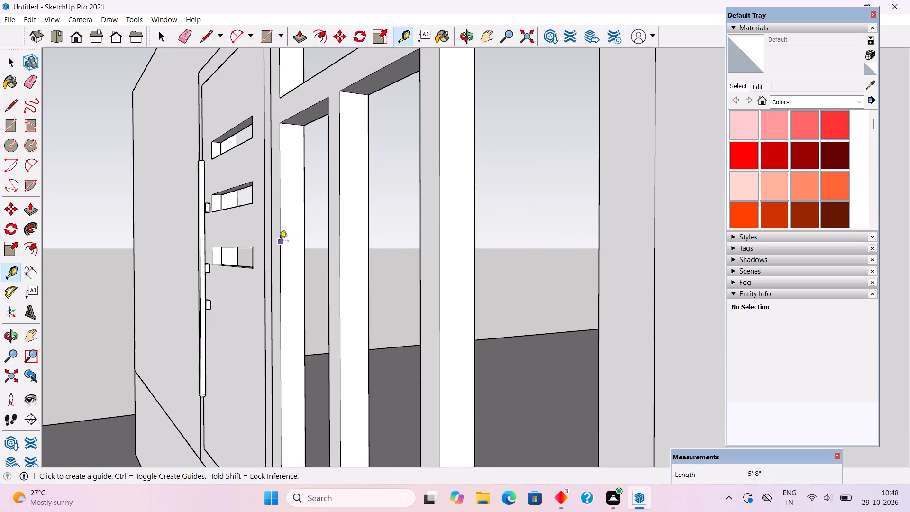
pyautogui.click(279, 242)
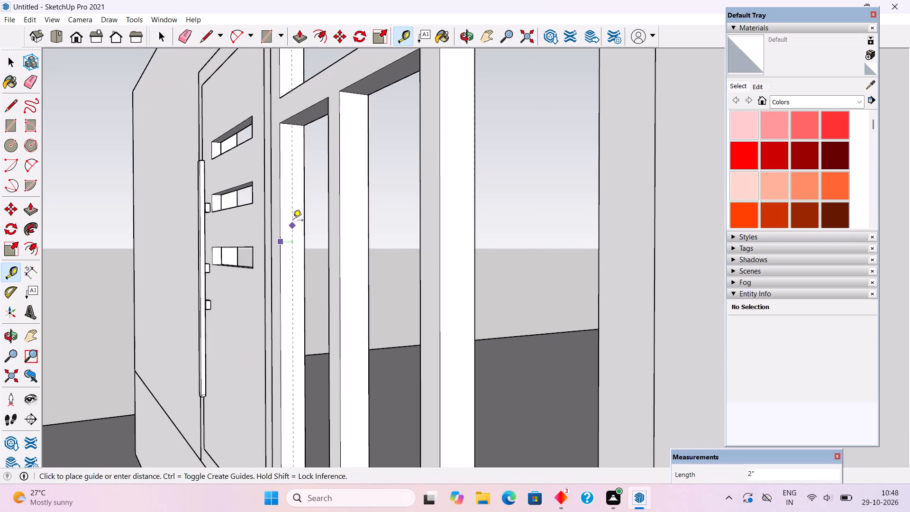
pyautogui.scroll(5, 295, 198)
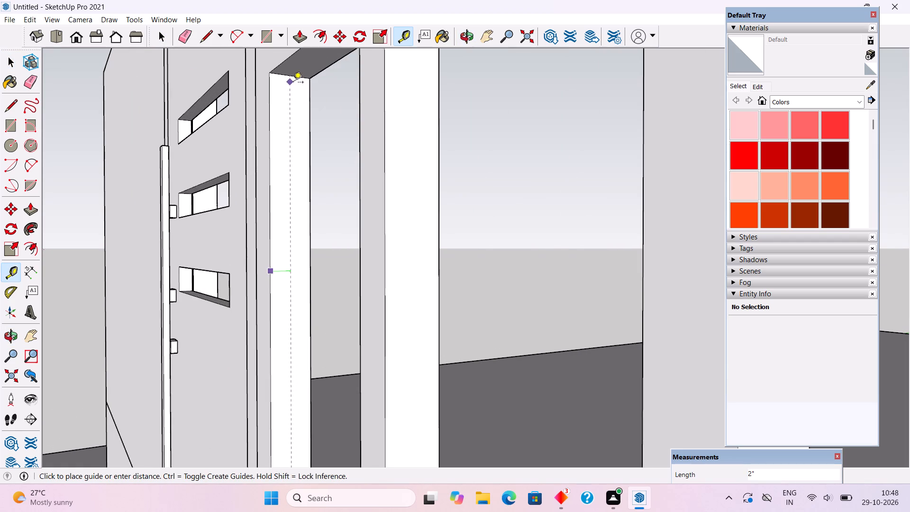
pyautogui.click(293, 79)
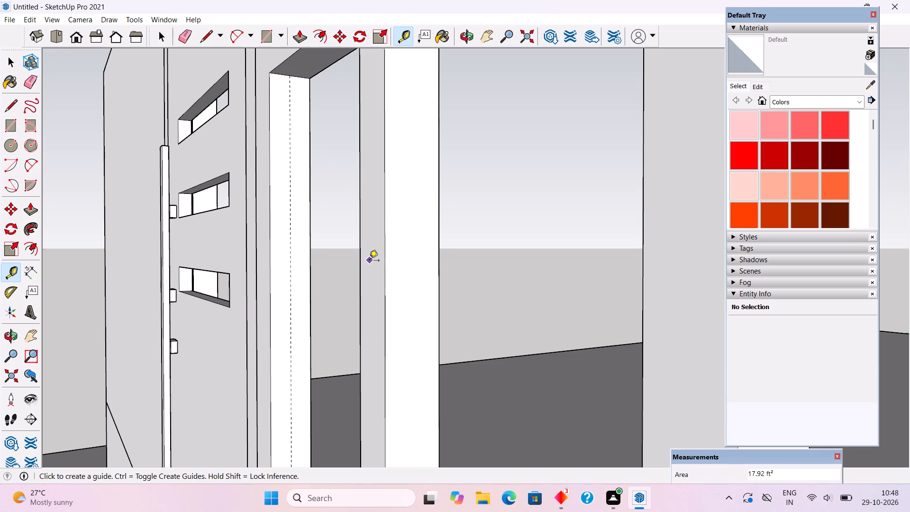
# Draw a circle of about 11/16" radius centred on the vertical guide, near the top of the lower opening's inner jamb face.
pyautogui.press('c')
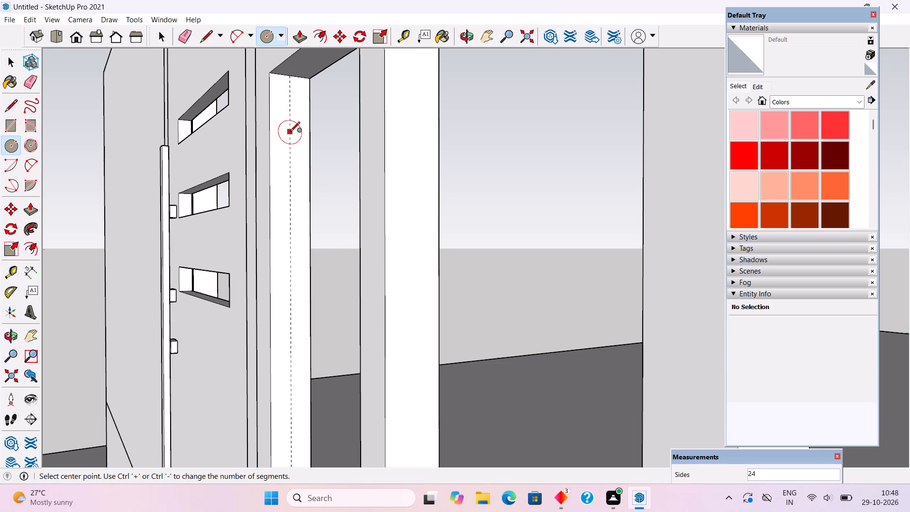
pyautogui.click(290, 132)
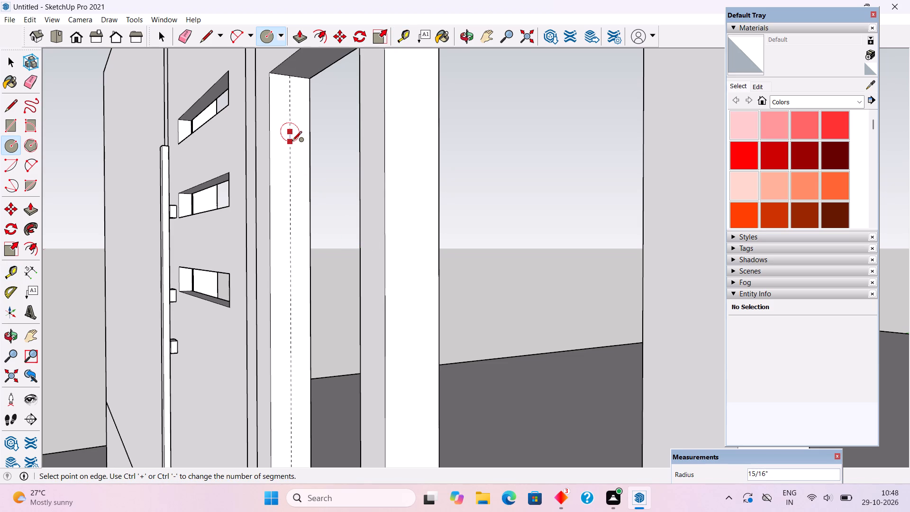
pyautogui.scroll(3, 292, 142)
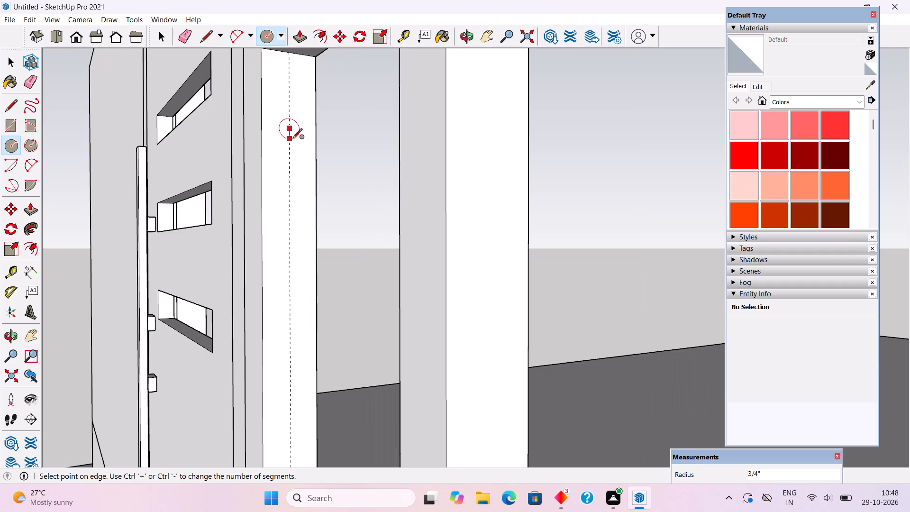
pyautogui.click(294, 139)
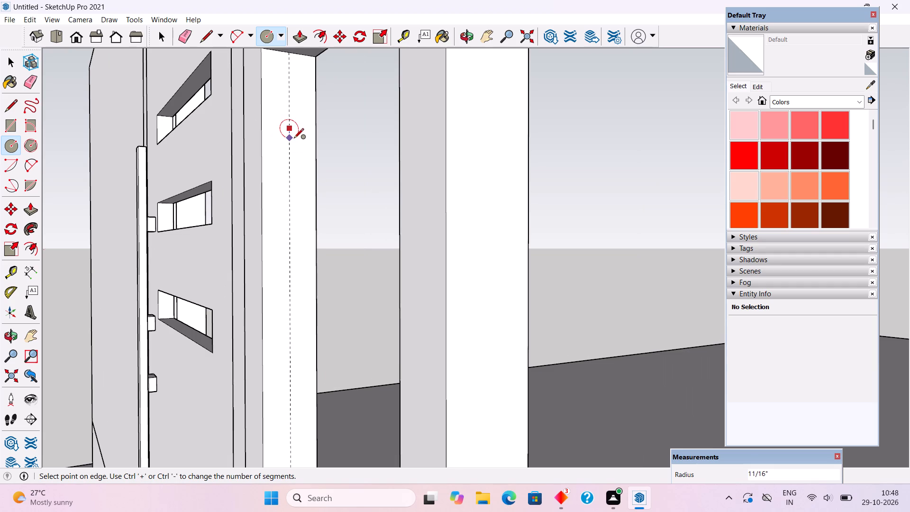
# Push/Pull the circle 6' 2" across all three lower openings to the far jamb, forming a horizontal round rod.
pyautogui.press('p')
pyautogui.click(289, 131)
pyautogui.scroll(-2, 375, 140)
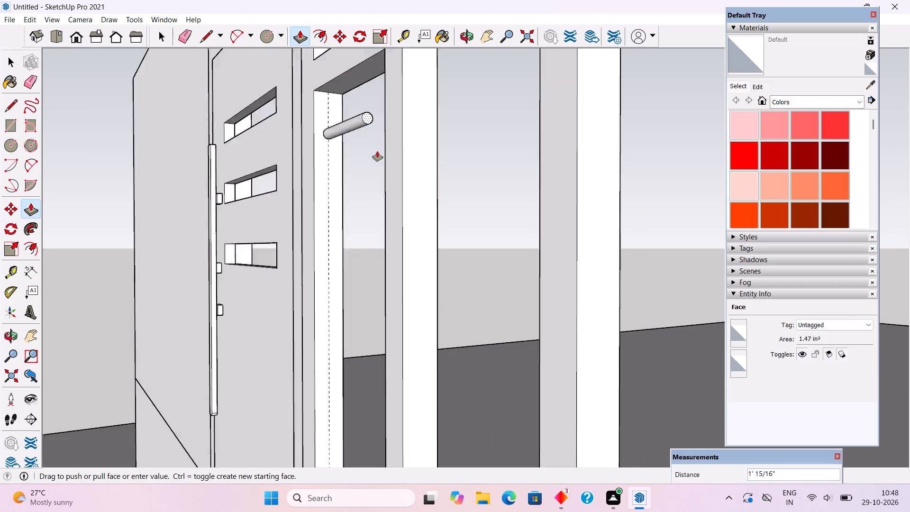
pyautogui.scroll(-8, 377, 151)
pyautogui.moveTo(383, 185); pyautogui.dragTo(652, 268, button='middle')
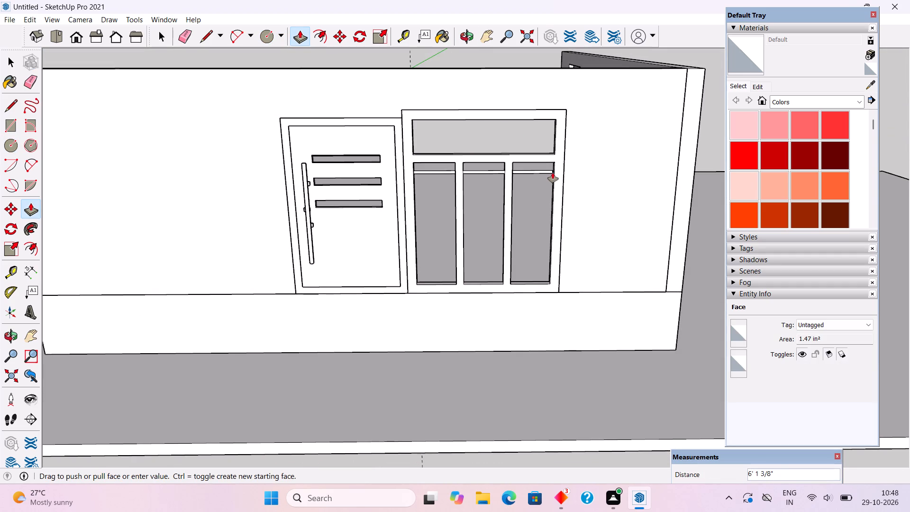
pyautogui.scroll(10, 556, 176)
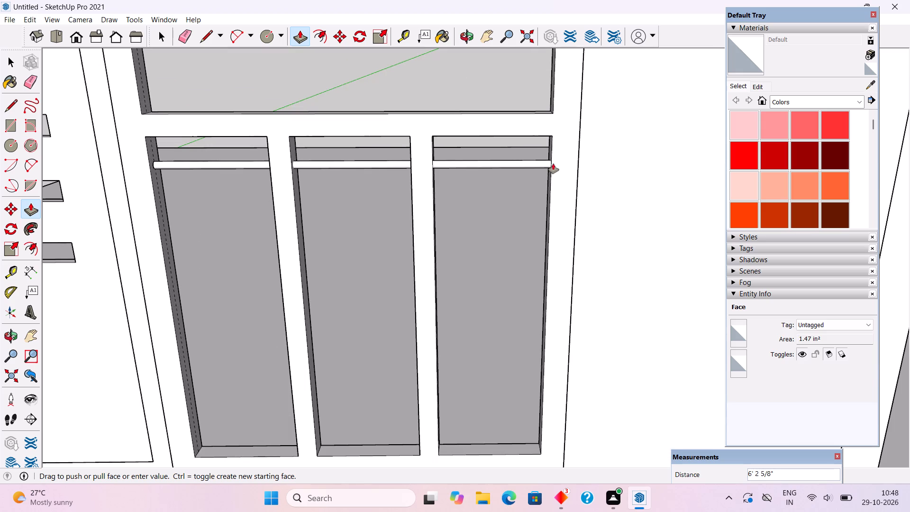
pyautogui.click(553, 140)
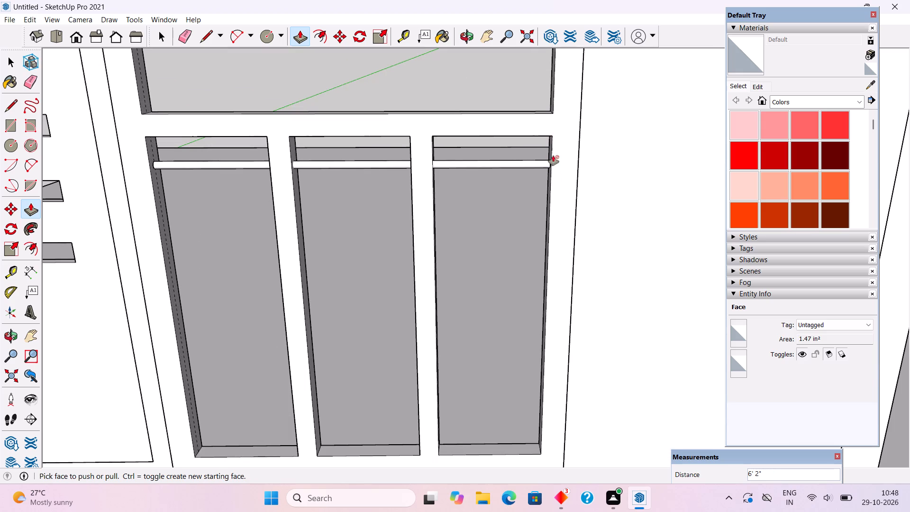
# Select the whole horizontal rod and make it a group.
pyautogui.press('space')
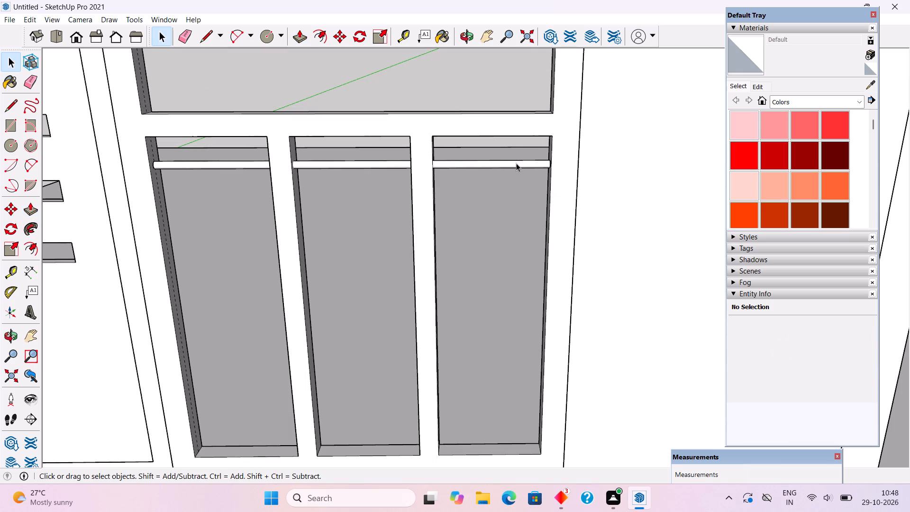
pyautogui.doubleClick(516, 163)
pyautogui.tripleClick(516, 163)
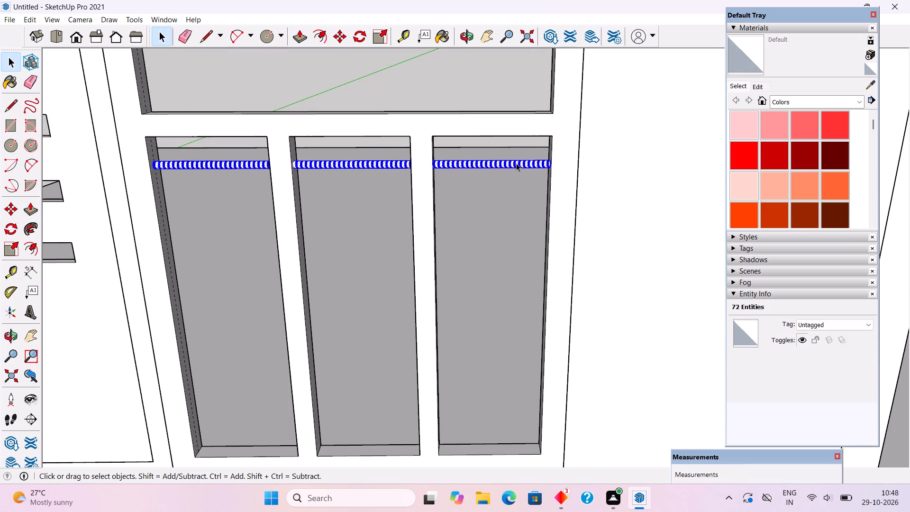
pyautogui.rightClick(516, 163)
pyautogui.click(545, 260)
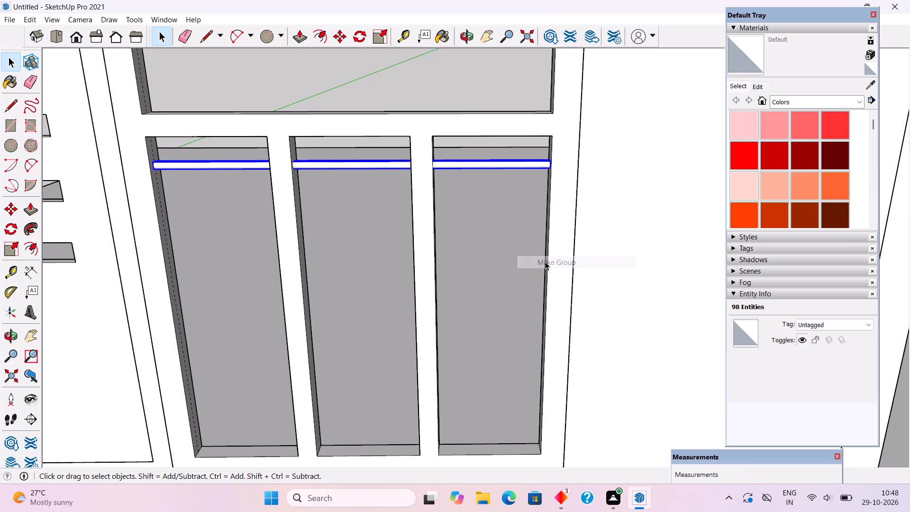
# Copy the rod group straight down 6" and repeat the copy nine times at the same spacing.
pyautogui.scroll(-4, 546, 262)
pyautogui.moveTo(576, 334); pyautogui.dragTo(576, 235, button='middle')
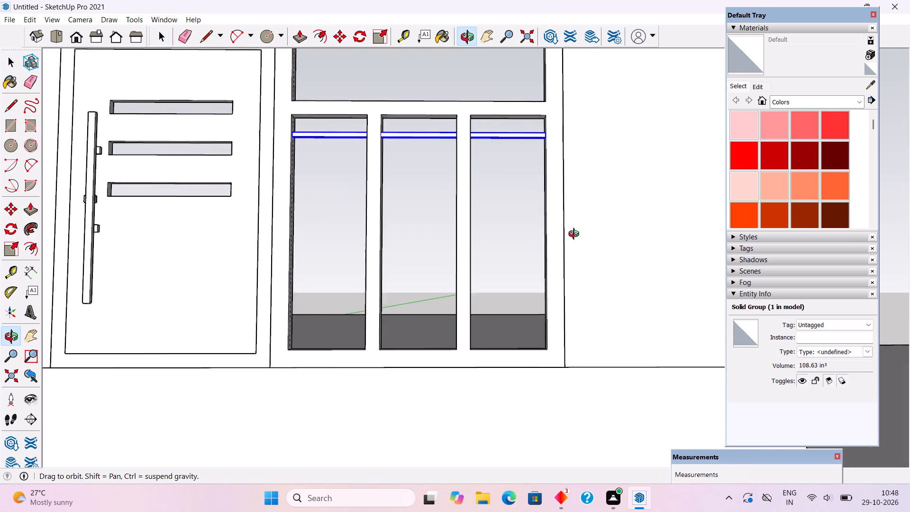
pyautogui.moveTo(576, 235); pyautogui.dragTo(605, 247, button='middle')
pyautogui.scroll(3, 537, 107)
pyautogui.scroll(-3, 537, 107)
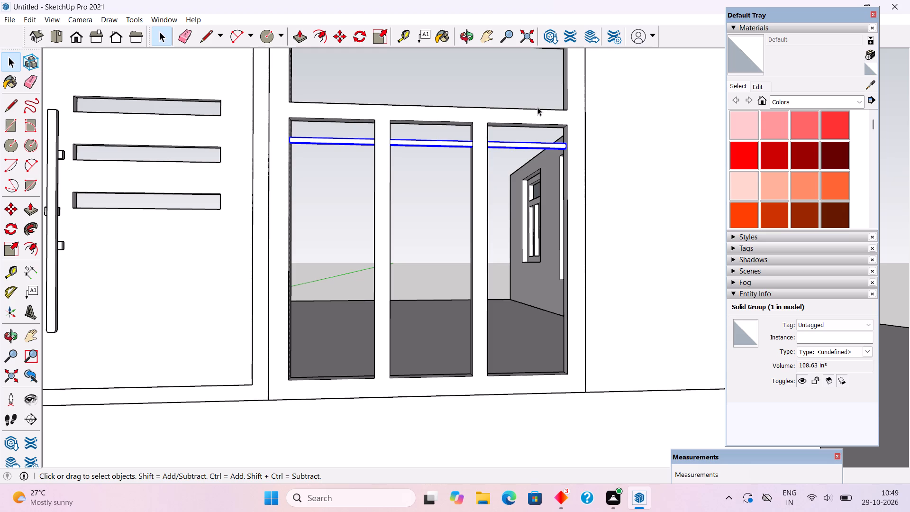
pyautogui.press('m')
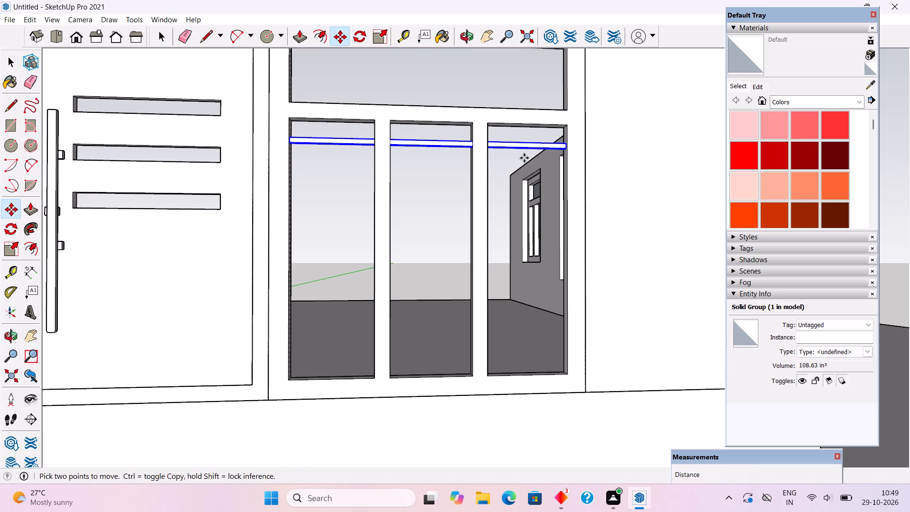
pyautogui.click(523, 149)
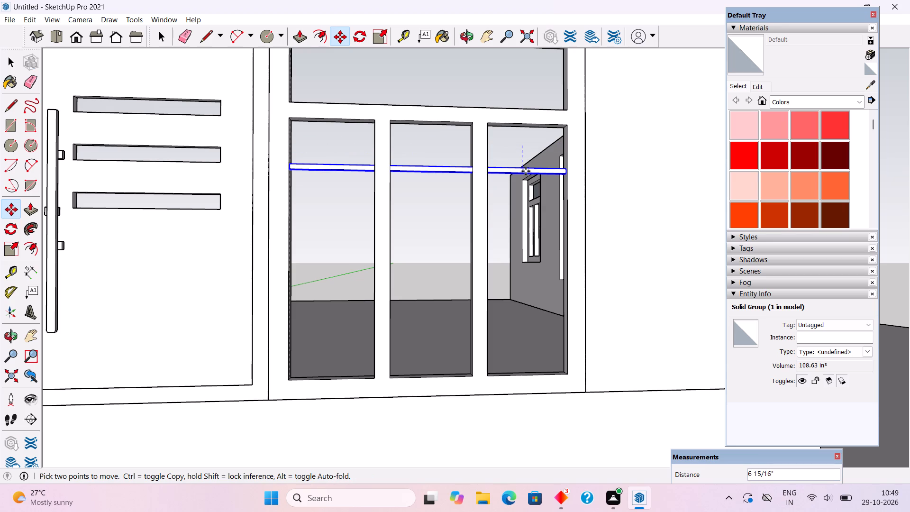
pyautogui.scroll(1, 526, 171)
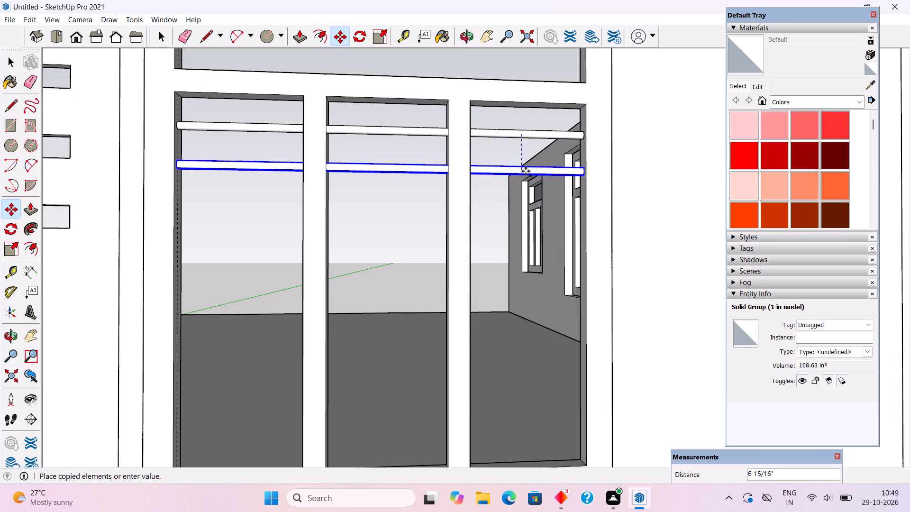
pyautogui.scroll(-1, 526, 171)
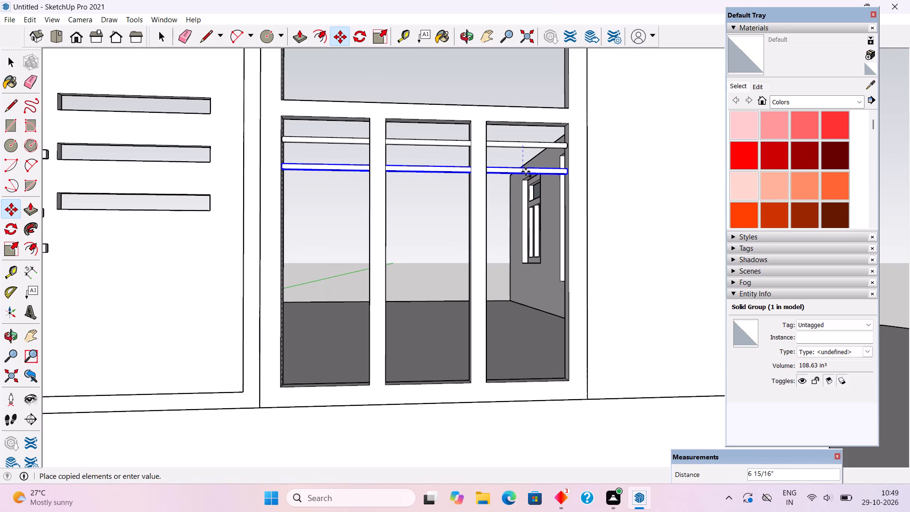
pyautogui.write('6"')
pyautogui.press('Return')
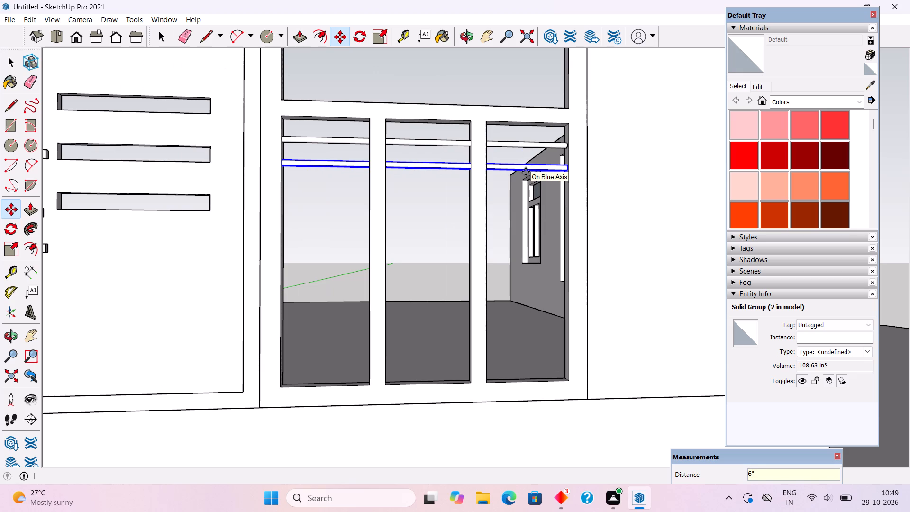
pyautogui.press('x')
pyautogui.press('9')
pyautogui.press('Return')
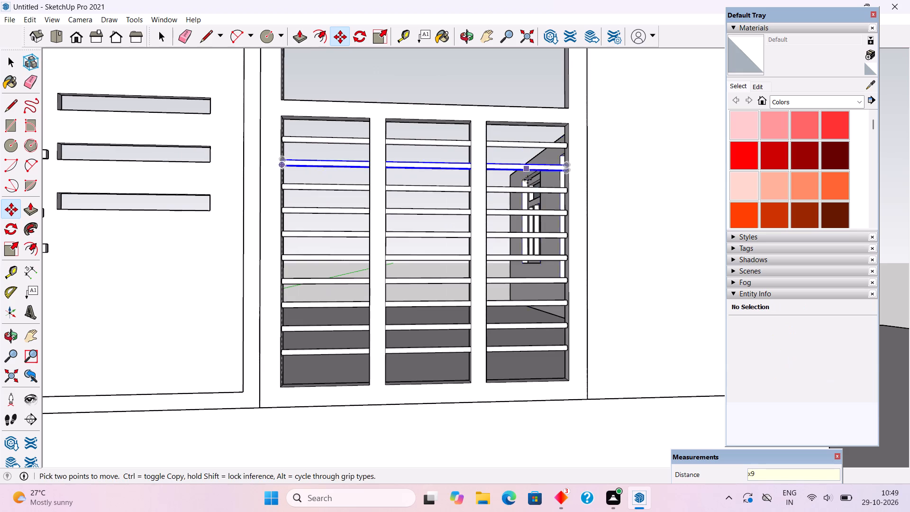
# Copy the lowest rod straight down another 6" to add one more rod near the bottom of the openings.
pyautogui.scroll(16, 576, 377)
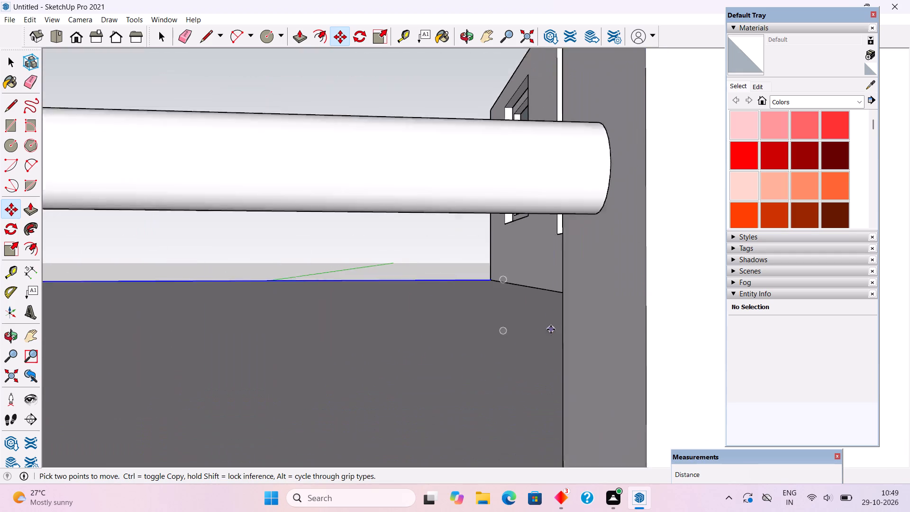
pyautogui.scroll(-8, 551, 328)
pyautogui.click(543, 317)
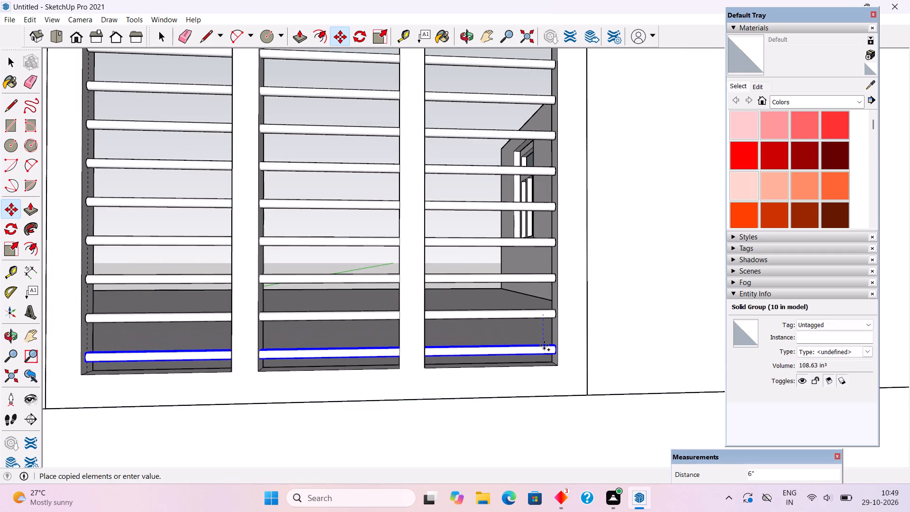
pyautogui.click(544, 345)
pyautogui.scroll(-3, 549, 366)
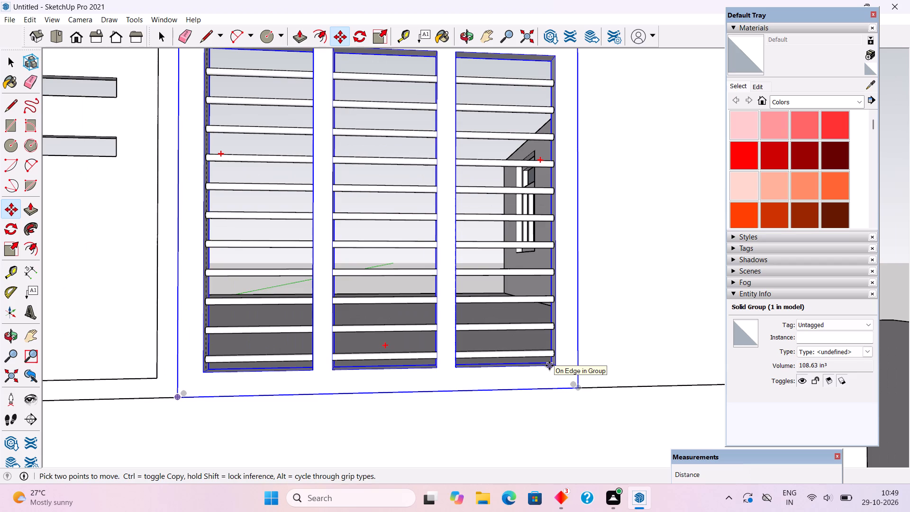
pyautogui.press('space')
# Select all eleven horizontal rods and move them together slightly upward within the lower openings.
pyautogui.moveTo(436, 364); pyautogui.dragTo(470, 417, button='middle')
pyautogui.scroll(-2, 450, 377)
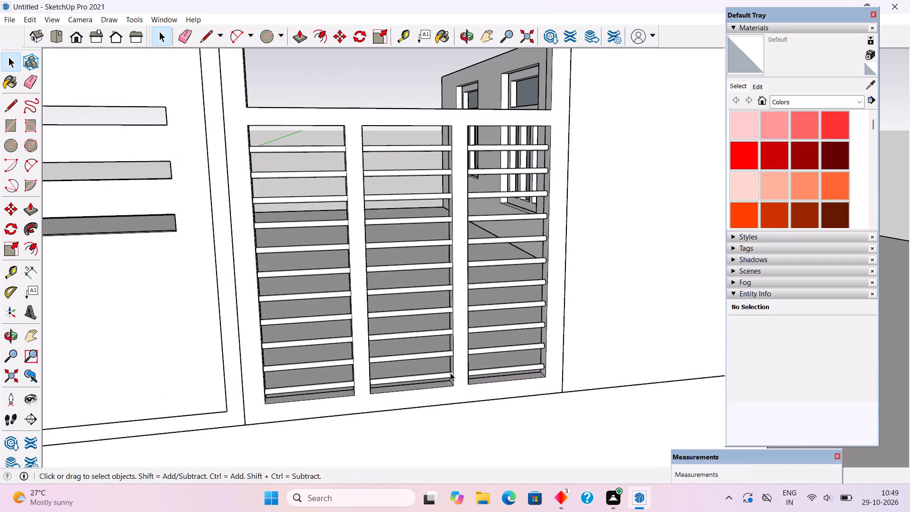
pyautogui.moveTo(450, 353); pyautogui.dragTo(447, 313, button='middle')
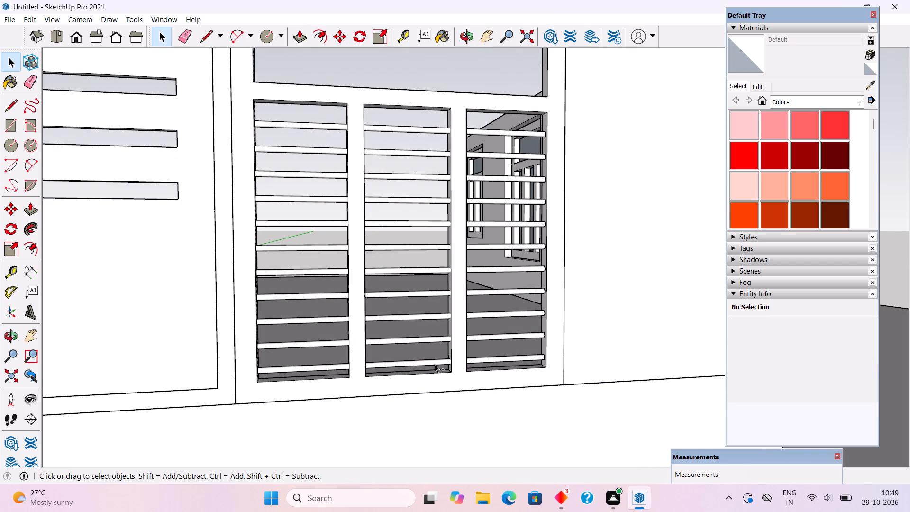
pyautogui.keyDown('ctrl'); pyautogui.click(435, 364); pyautogui.keyUp('ctrl')
pyautogui.keyDown('ctrl'); pyautogui.click(435, 338); pyautogui.keyUp('ctrl')
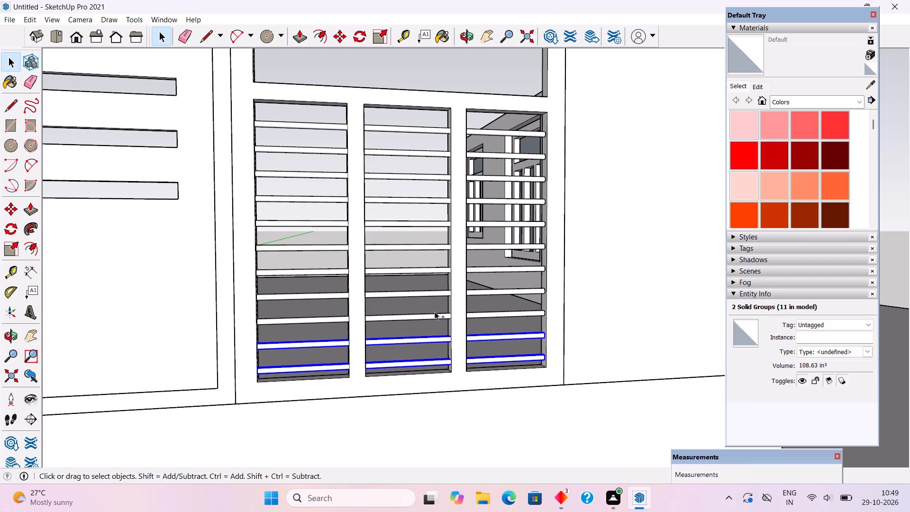
pyautogui.keyDown('ctrl'); pyautogui.click(436, 315); pyautogui.keyUp('ctrl')
pyautogui.keyDown('ctrl'); pyautogui.click(437, 294); pyautogui.keyUp('ctrl')
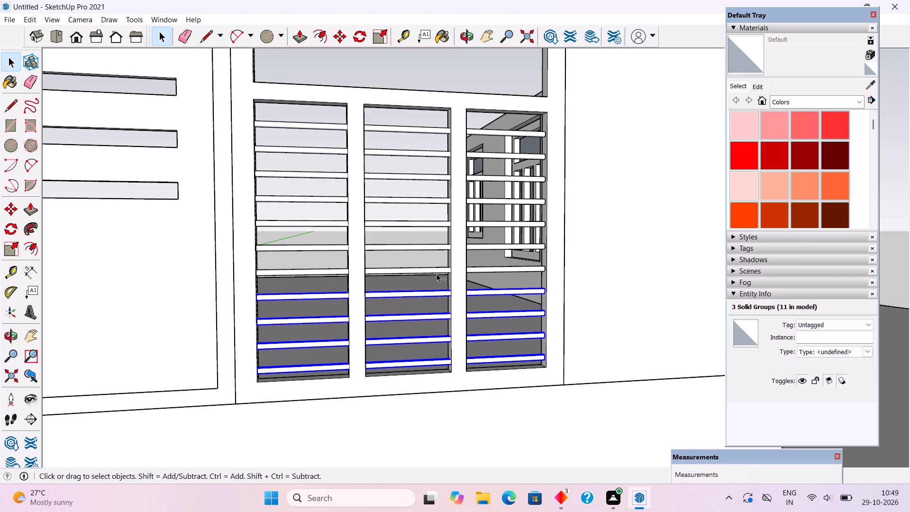
pyautogui.keyDown('ctrl'); pyautogui.click(437, 268); pyautogui.keyUp('ctrl')
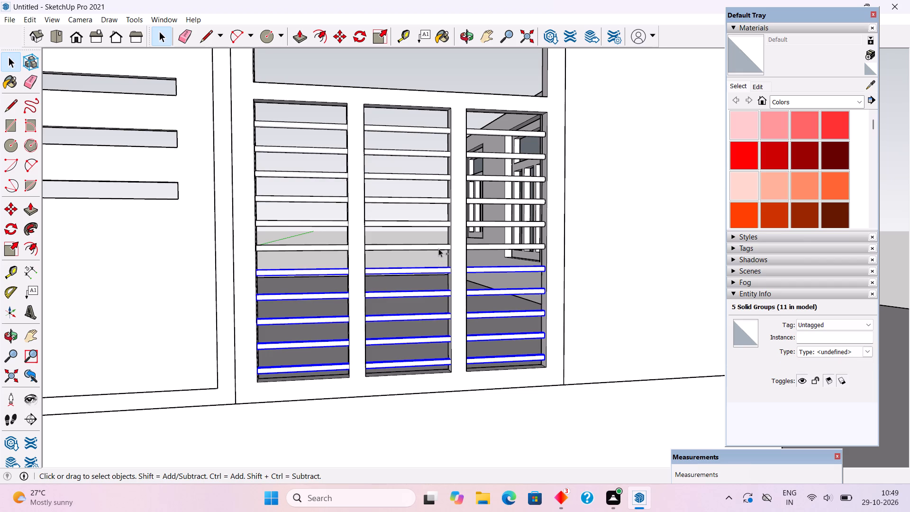
pyautogui.keyDown('ctrl'); pyautogui.click(438, 248); pyautogui.keyUp('ctrl')
pyautogui.keyDown('ctrl'); pyautogui.click(437, 224); pyautogui.keyUp('ctrl')
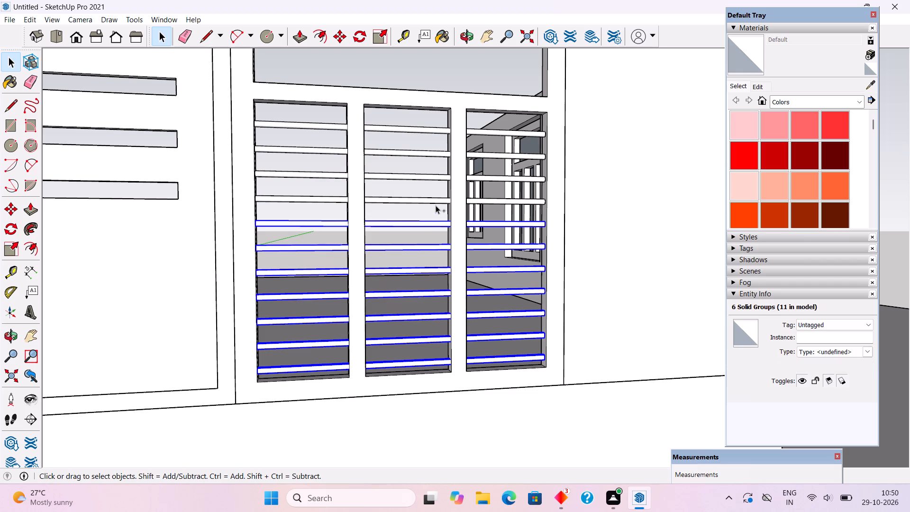
pyautogui.keyDown('ctrl'); pyautogui.click(436, 201); pyautogui.keyUp('ctrl')
pyautogui.keyDown('ctrl'); pyautogui.click(434, 178); pyautogui.keyUp('ctrl')
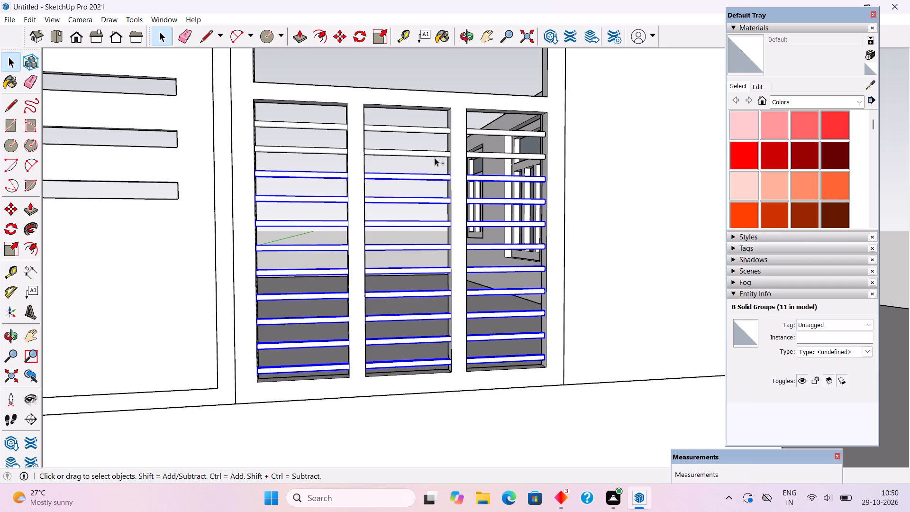
pyautogui.keyDown('ctrl'); pyautogui.click(435, 154); pyautogui.keyUp('ctrl')
pyautogui.keyDown('ctrl'); pyautogui.click(437, 130); pyautogui.keyUp('ctrl')
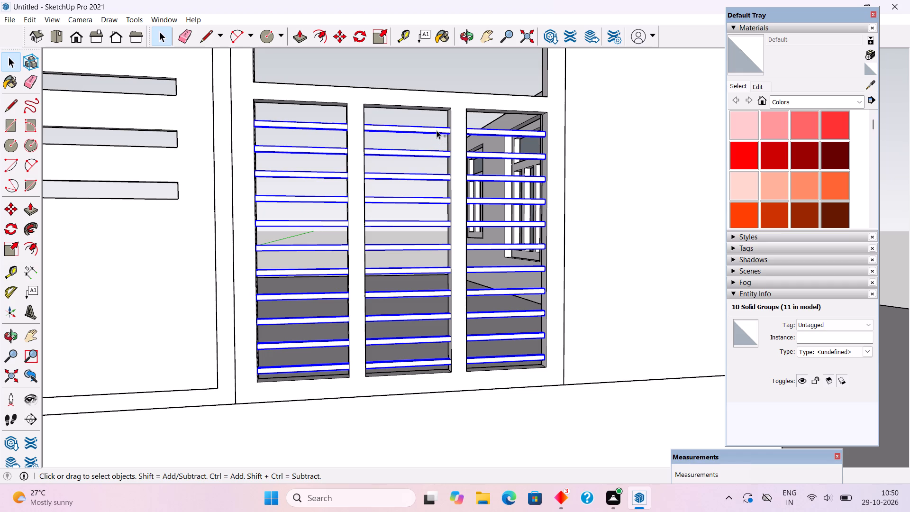
pyautogui.press('m')
pyautogui.click(437, 130)
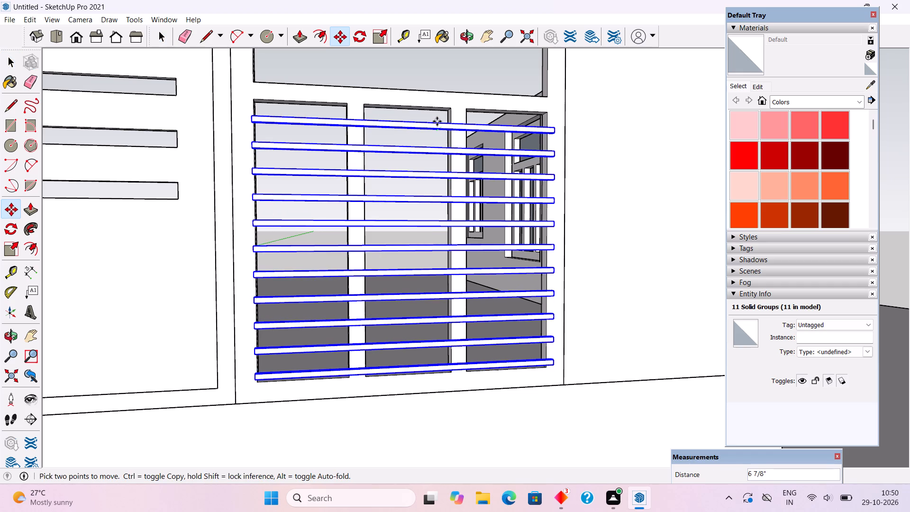
pyautogui.scroll(2, 437, 121)
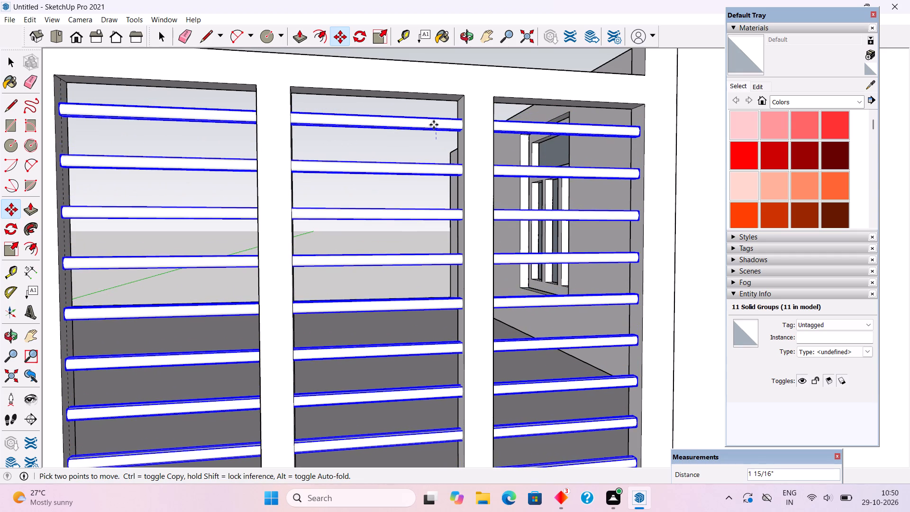
pyautogui.click(434, 128)
pyautogui.scroll(-3, 467, 152)
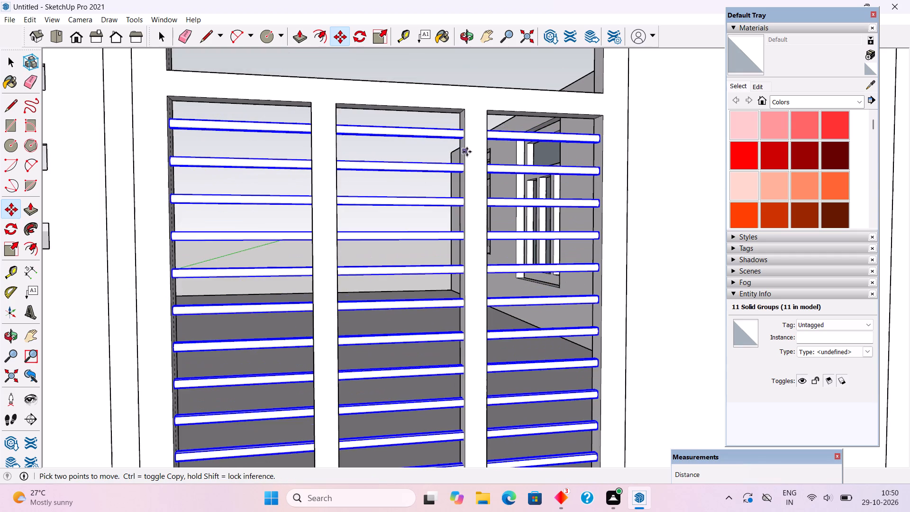
pyautogui.scroll(-2, 467, 149)
pyautogui.scroll(-3, 477, 216)
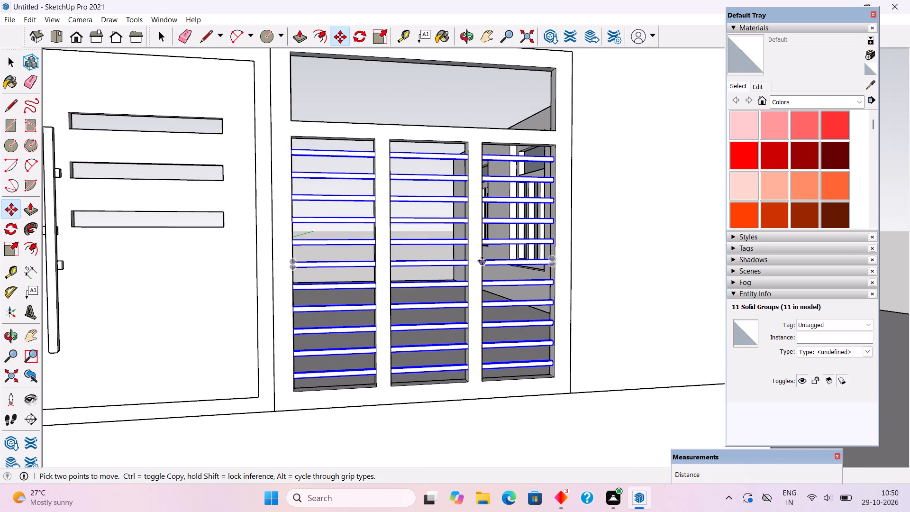
# Deselect the horizontal rods and place a lengthwise guide line along the middle of the upper opening's bottom ledge.
pyautogui.press('space')
pyautogui.scroll(-5, 482, 269)
pyautogui.moveTo(476, 281); pyautogui.dragTo(452, 369, button='middle')
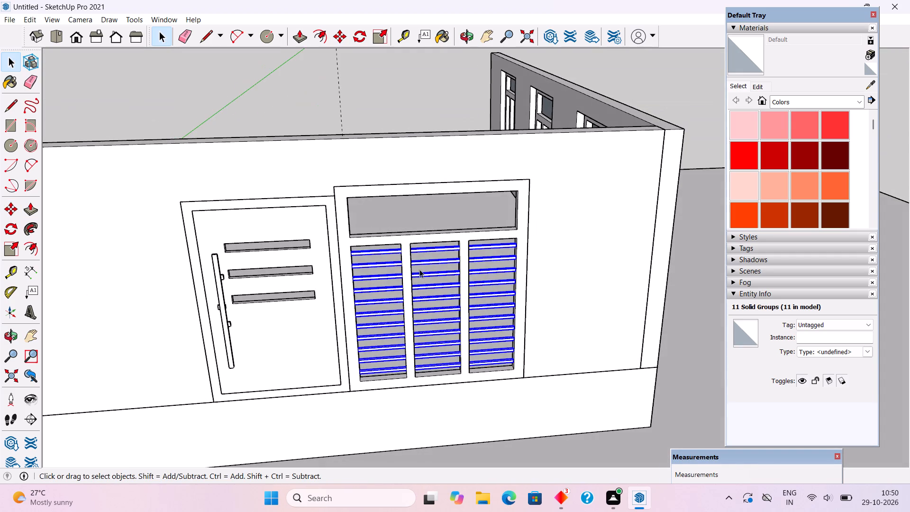
pyautogui.click(413, 78)
pyautogui.moveTo(460, 215); pyautogui.dragTo(423, 345, button='middle')
pyautogui.scroll(6, 384, 375)
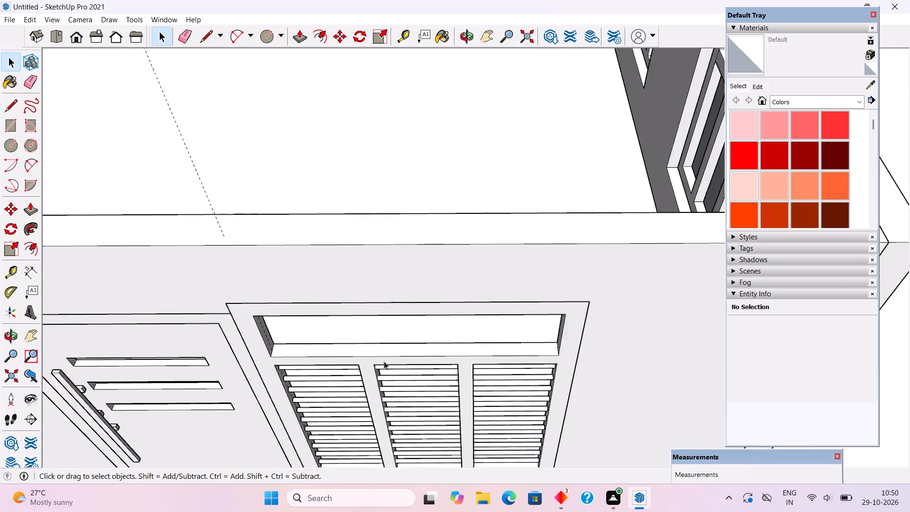
pyautogui.moveTo(390, 331); pyautogui.dragTo(377, 353, button='middle')
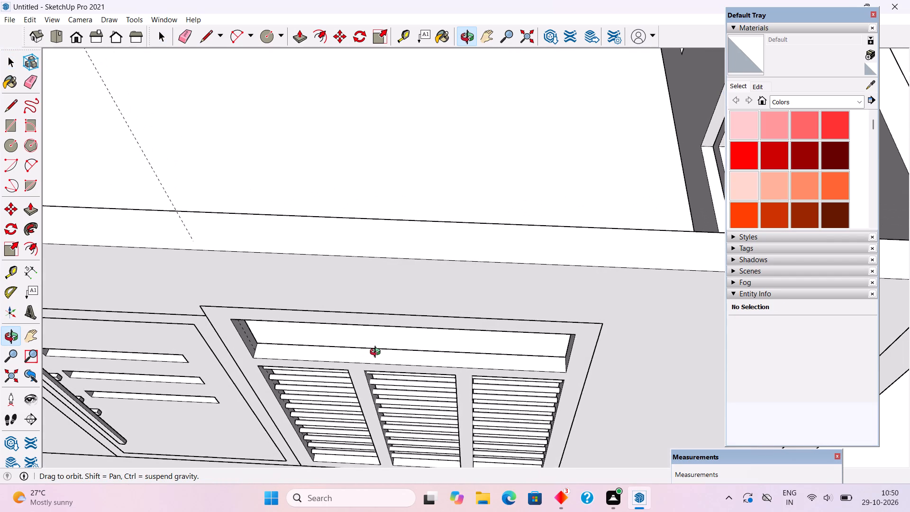
pyautogui.moveTo(377, 353); pyautogui.dragTo(378, 353, button='middle')
pyautogui.scroll(1, 378, 353)
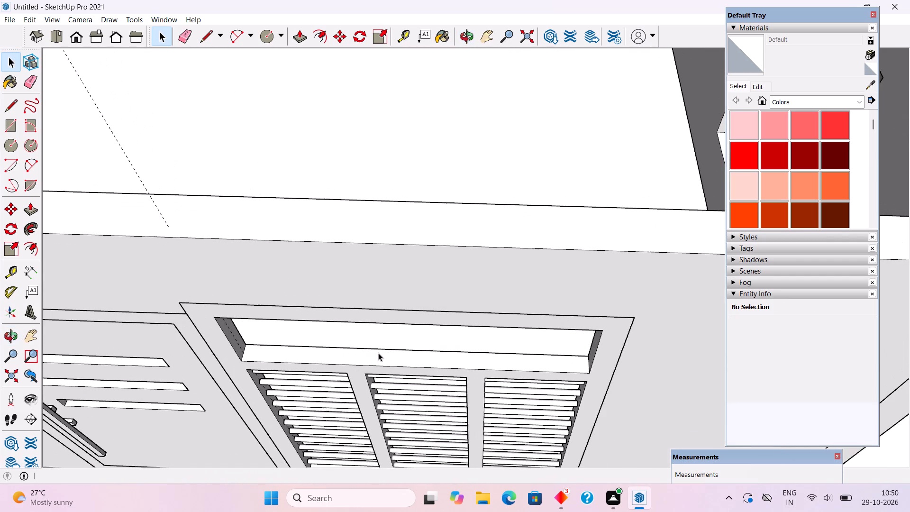
pyautogui.scroll(1, 378, 353)
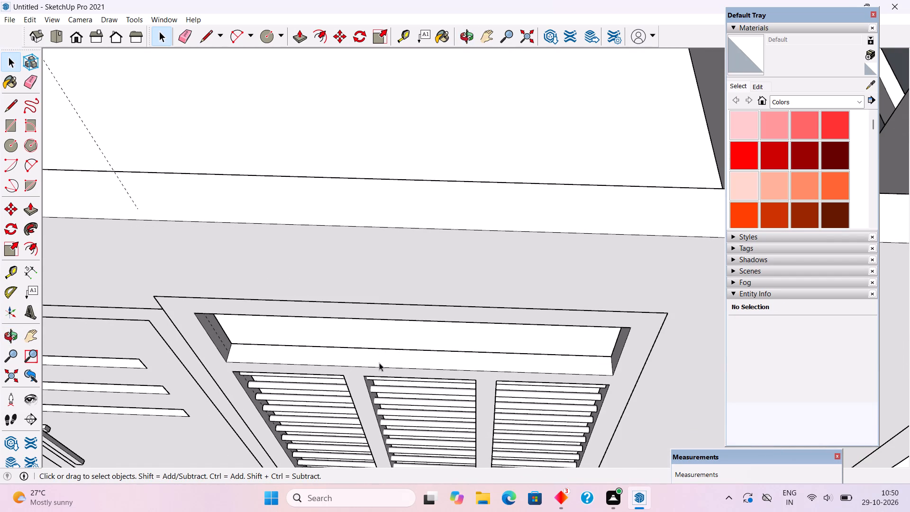
pyautogui.press('t')
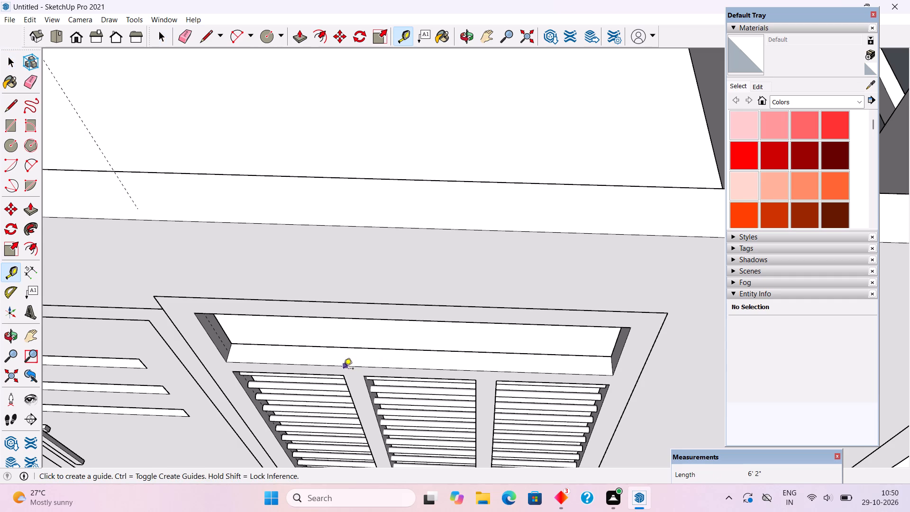
pyautogui.click(237, 362)
pyautogui.click(229, 353)
pyautogui.press('space')
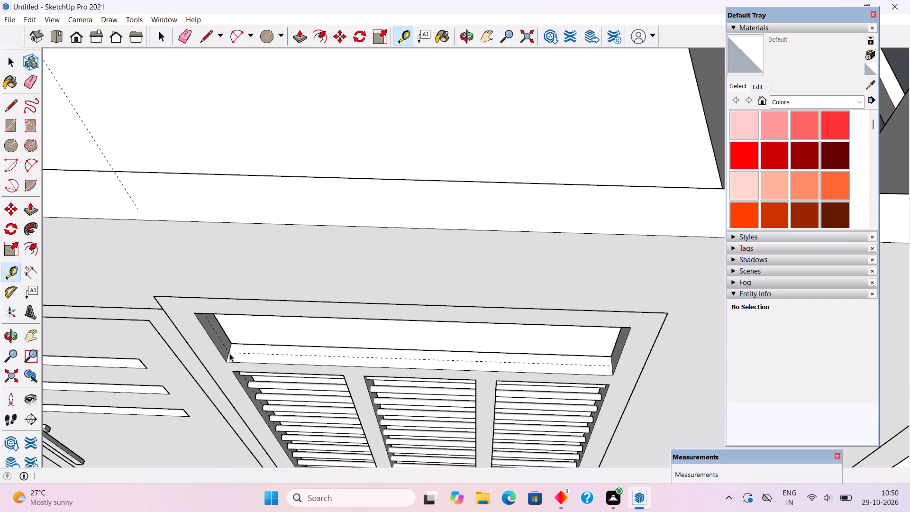
# Draw a circle of 3/4" radius on the ledge guide line, near the door-side end of the upper opening.
pyautogui.press('c')
pyautogui.scroll(7, 236, 353)
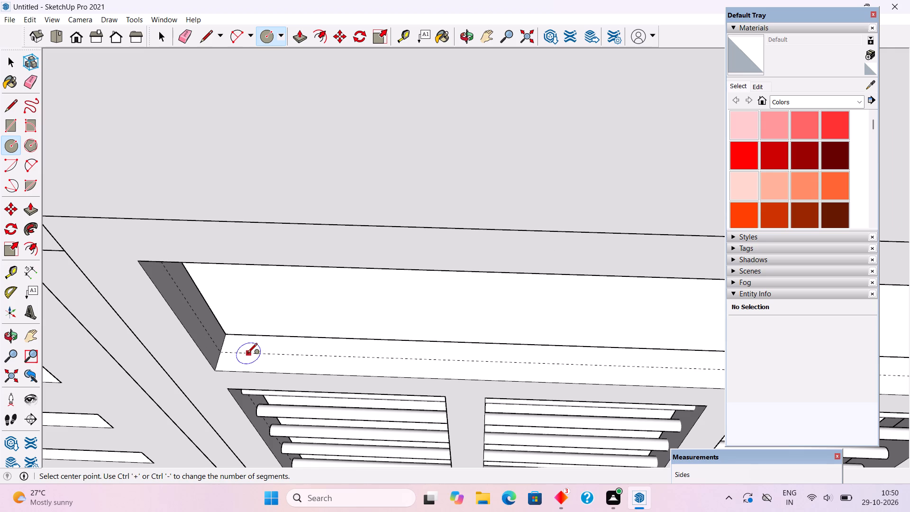
pyautogui.click(245, 353)
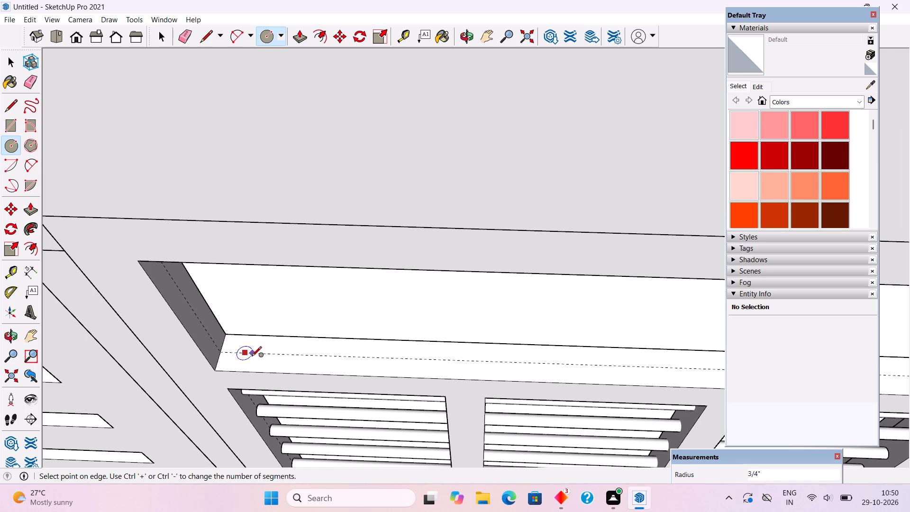
pyautogui.click(252, 357)
# Push/Pull the small circle up to the top of the upper opening to form a vertical rod.
pyautogui.scroll(-4, 351, 453)
pyautogui.moveTo(440, 406); pyautogui.dragTo(332, 228, button='middle')
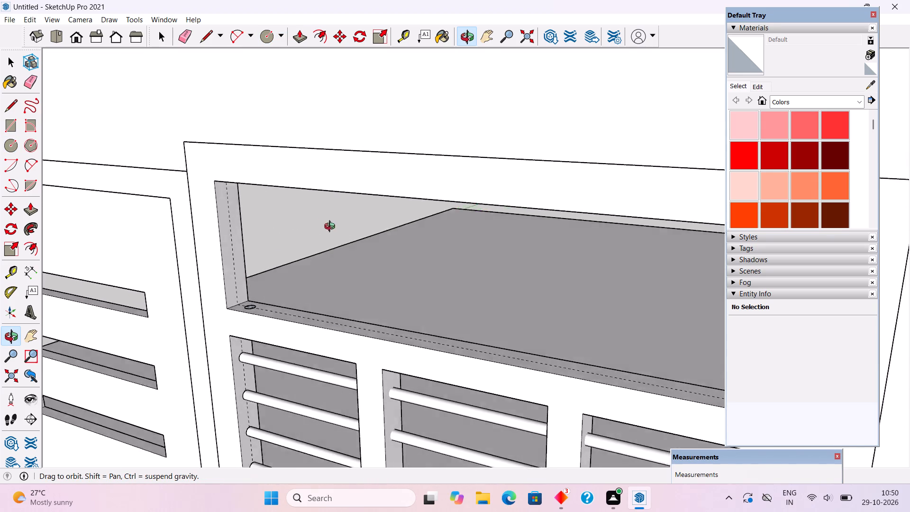
pyautogui.moveTo(332, 228); pyautogui.dragTo(447, 235, button='middle')
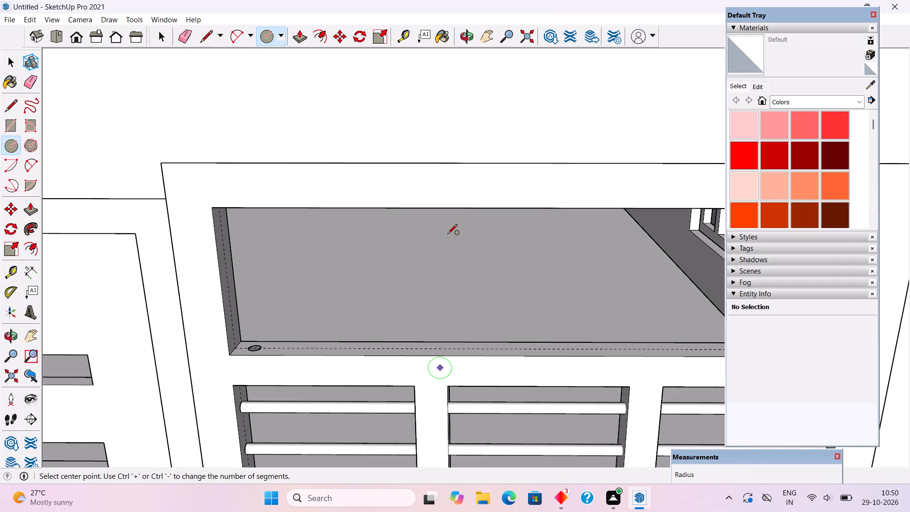
pyautogui.press('p')
pyautogui.scroll(4, 261, 344)
pyautogui.click(252, 349)
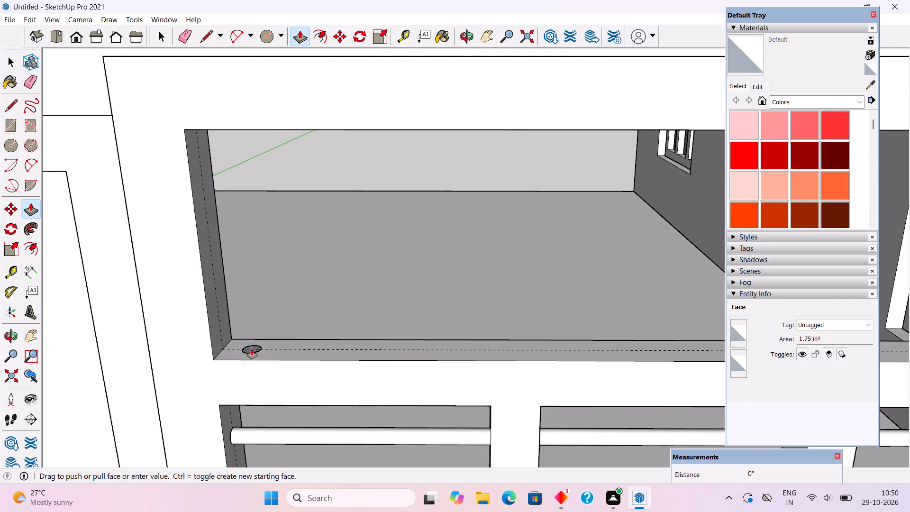
pyautogui.scroll(-7, 258, 286)
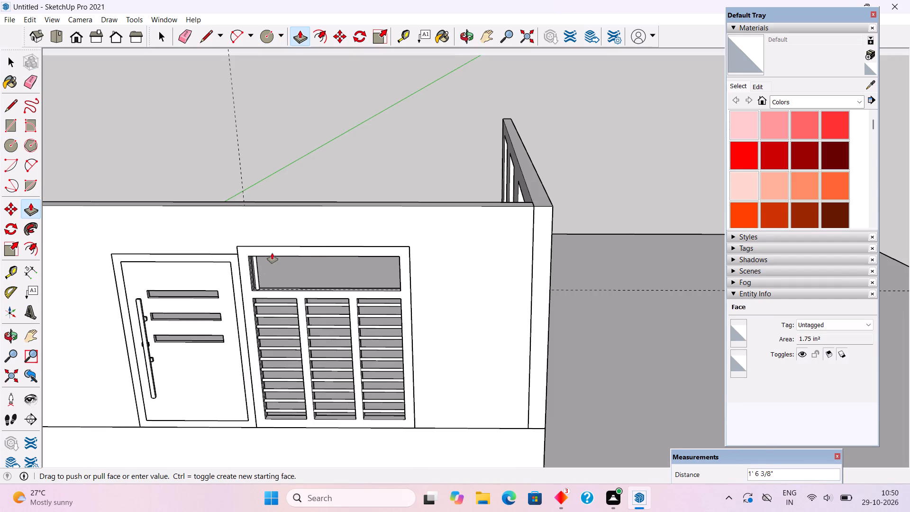
pyautogui.click(272, 253)
# Select the whole vertical rod in the upper opening and make it a group.
pyautogui.moveTo(336, 254); pyautogui.dragTo(201, 107, button='middle')
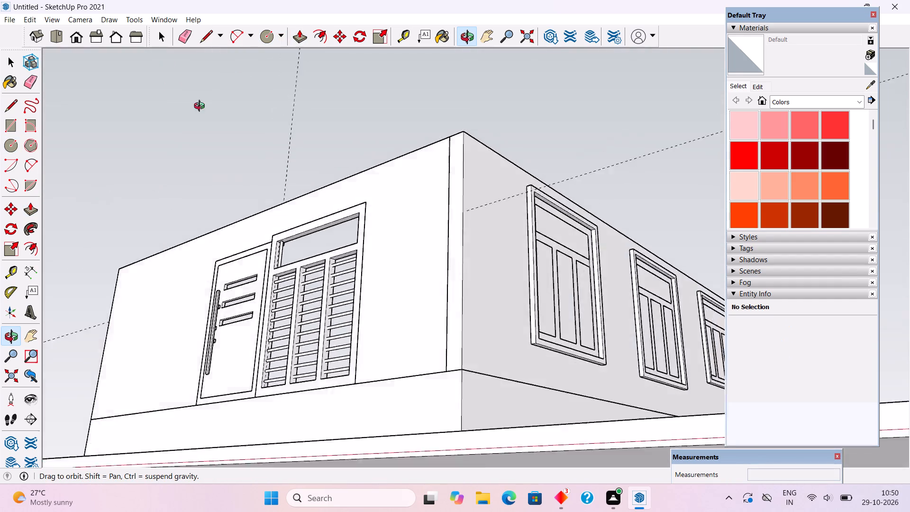
pyautogui.moveTo(201, 107); pyautogui.dragTo(394, 203, button='middle')
pyautogui.press('space')
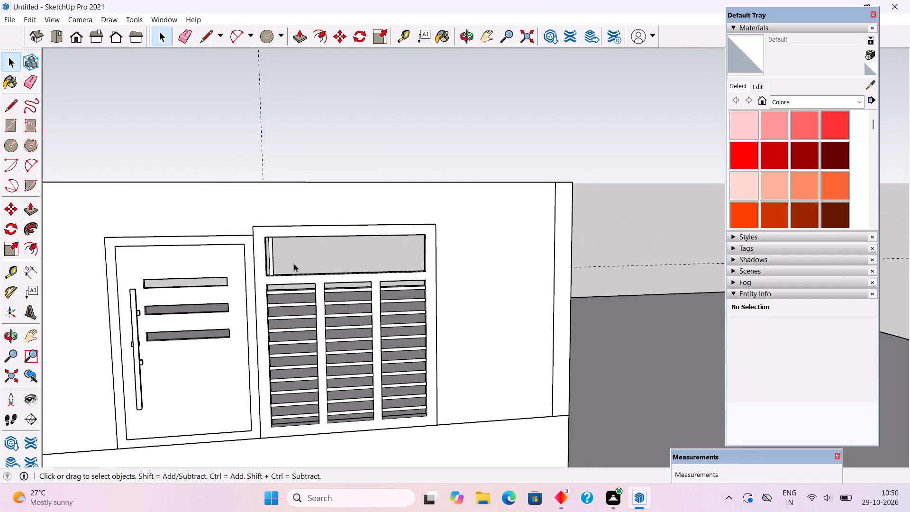
pyautogui.scroll(5, 294, 264)
pyautogui.tripleClick(231, 274)
pyautogui.rightClick(231, 274)
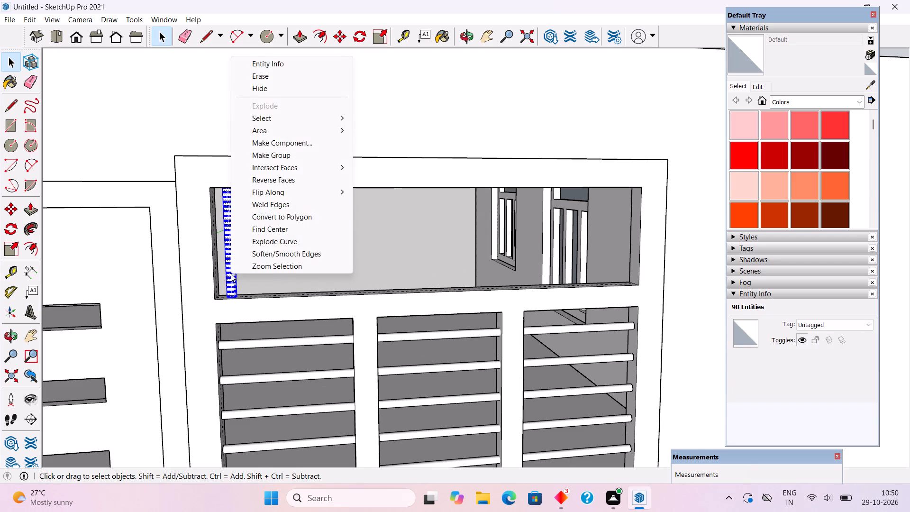
pyautogui.click(264, 155)
# Copy the vertical rod group 5" along the upper opening, away from the door, and repeat the copy 14 times at that spacing.
pyautogui.press('m')
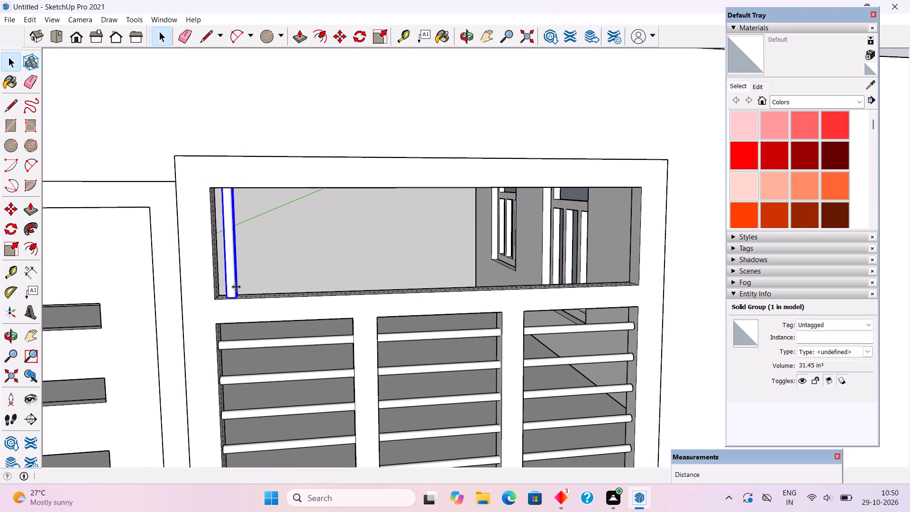
pyautogui.click(236, 287)
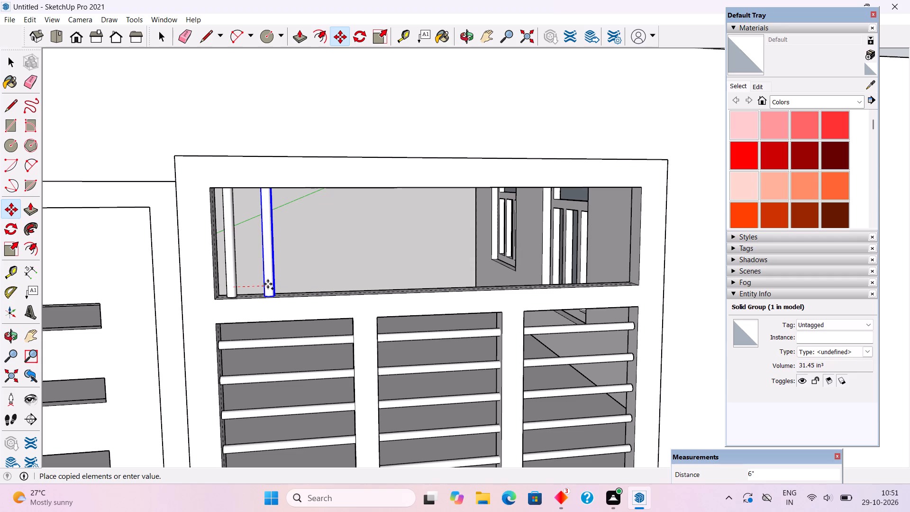
pyautogui.write('5"')
pyautogui.press('Return')
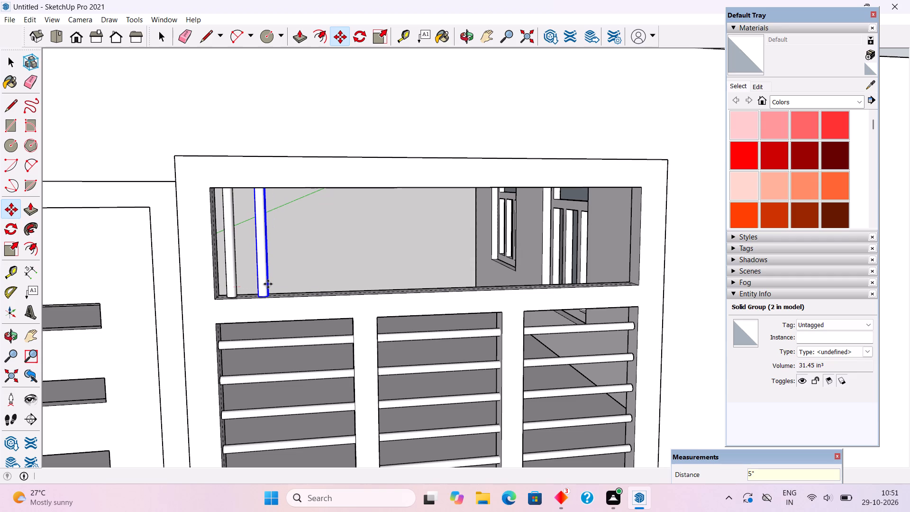
pyautogui.press('x')
pyautogui.press('1')
pyautogui.press('4')
pyautogui.press('Return')
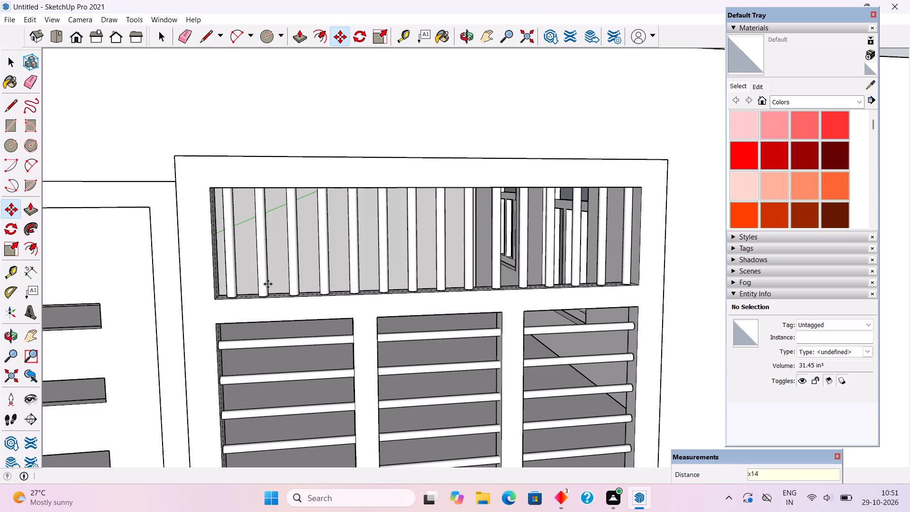
# Examine the row of vertical rods from several angles, checking the spacing at the far end of the upper opening.
pyautogui.moveTo(641, 276); pyautogui.dragTo(294, 288, button='middle')
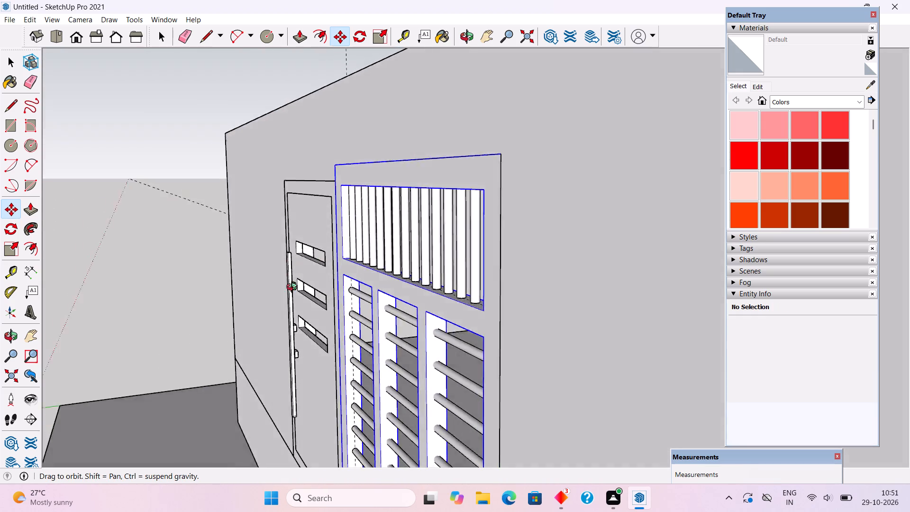
pyautogui.moveTo(294, 288); pyautogui.dragTo(673, 285, button='middle')
pyautogui.scroll(5, 637, 247)
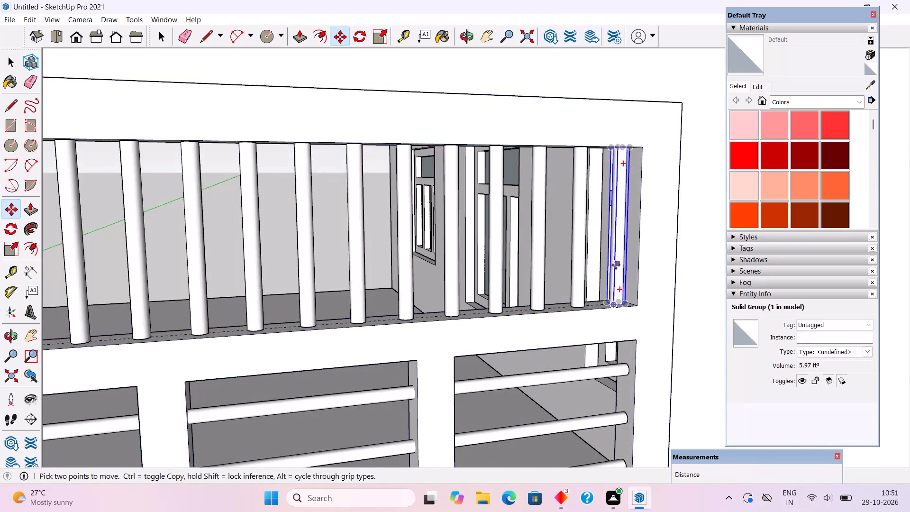
pyautogui.scroll(3, 616, 265)
pyautogui.press('space')
pyautogui.scroll(-8, 608, 353)
pyautogui.scroll(-5, 436, 247)
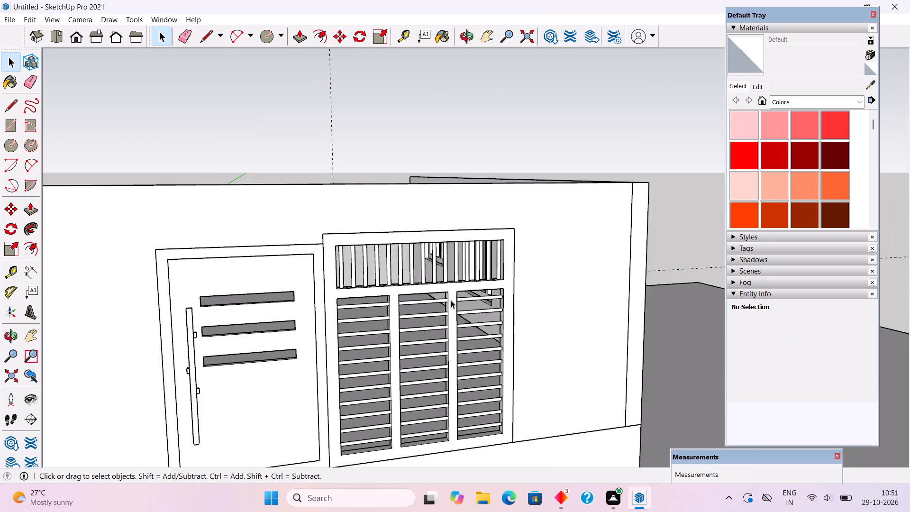
pyautogui.scroll(-1, 451, 300)
pyautogui.moveTo(431, 284); pyautogui.dragTo(366, 237, button='middle')
pyautogui.scroll(2, 486, 235)
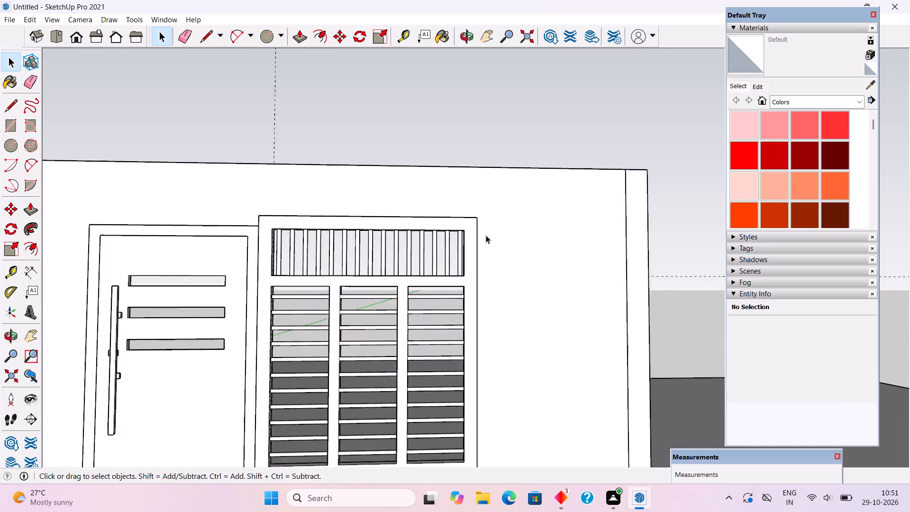
# Select all fifteen vertical rods in the upper opening and move them together about 5/8" along the opening toward the door.
pyautogui.scroll(5, 486, 235)
pyautogui.moveTo(477, 282); pyautogui.dragTo(521, 330, button='middle')
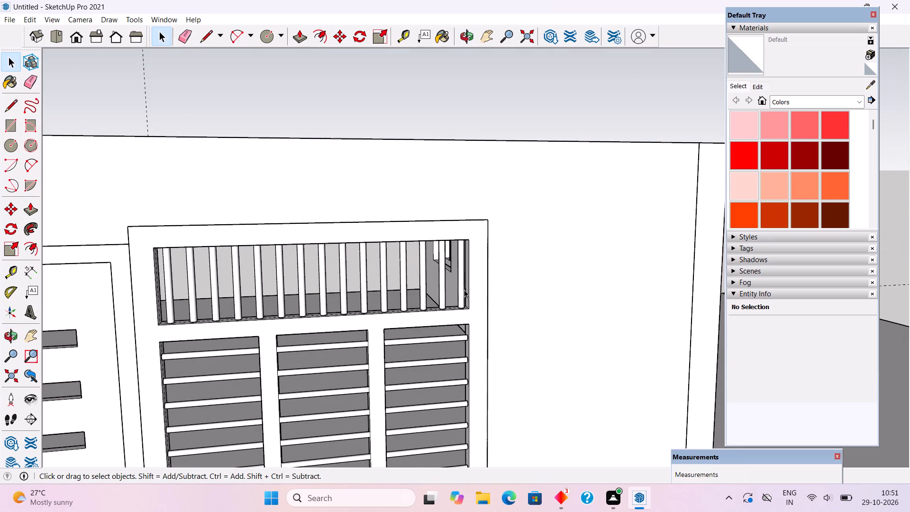
pyautogui.scroll(1, 462, 289)
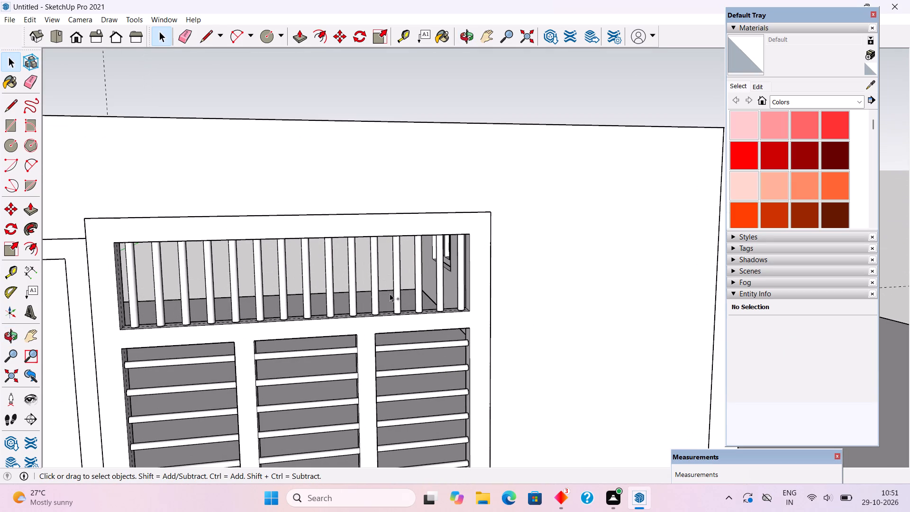
pyautogui.keyDown('ctrl'); pyautogui.click(132, 315); pyautogui.keyUp('ctrl')
pyautogui.keyDown('ctrl'); pyautogui.click(159, 304); pyautogui.keyUp('ctrl')
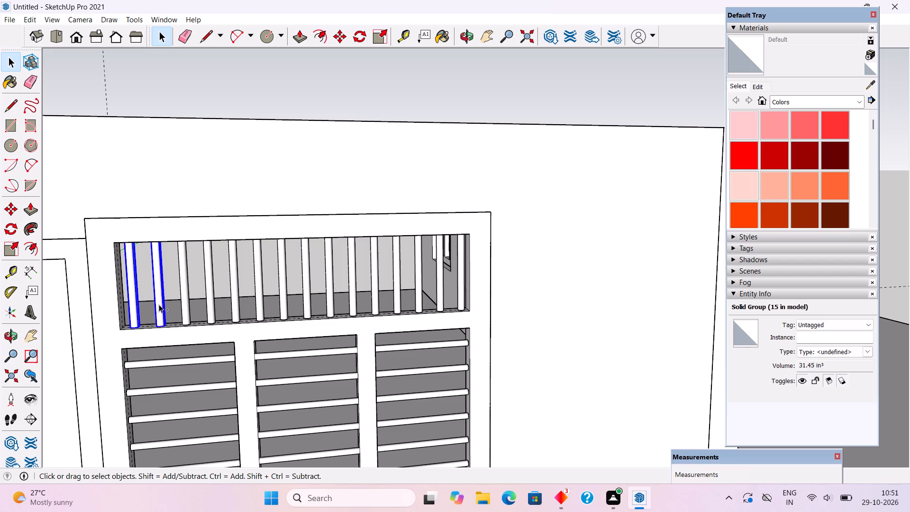
pyautogui.keyDown('ctrl'); pyautogui.click(186, 305); pyautogui.keyUp('ctrl')
pyautogui.keyDown('ctrl'); pyautogui.click(211, 304); pyautogui.keyUp('ctrl')
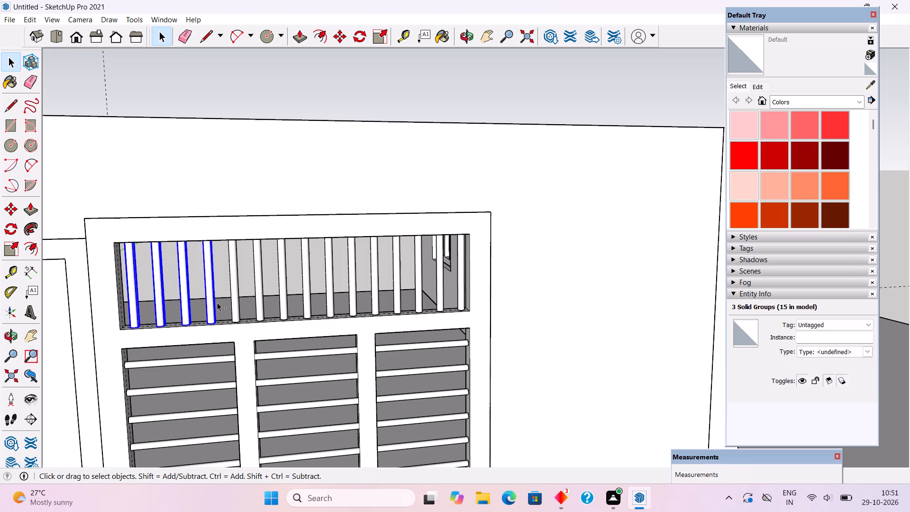
pyautogui.keyDown('ctrl'); pyautogui.click(235, 299); pyautogui.keyUp('ctrl')
pyautogui.keyDown('ctrl'); pyautogui.click(263, 297); pyautogui.keyUp('ctrl')
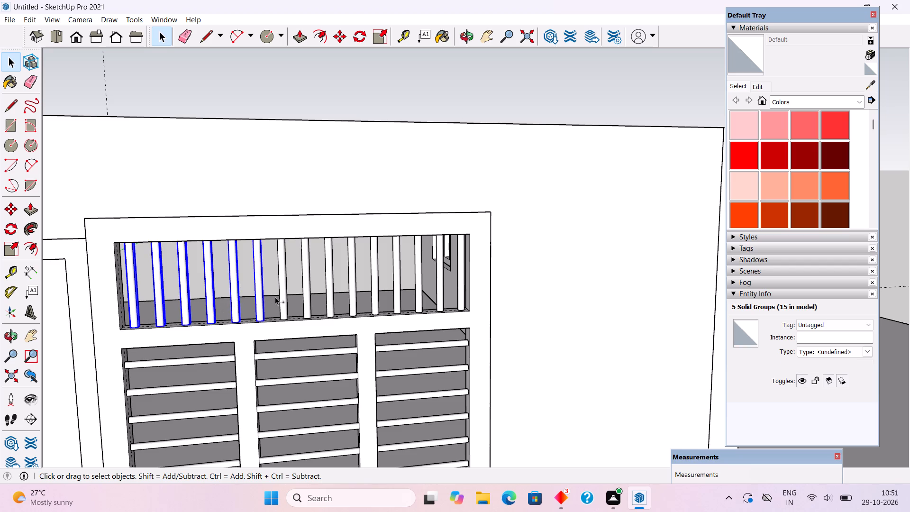
pyautogui.keyDown('ctrl'); pyautogui.click(286, 297); pyautogui.keyUp('ctrl')
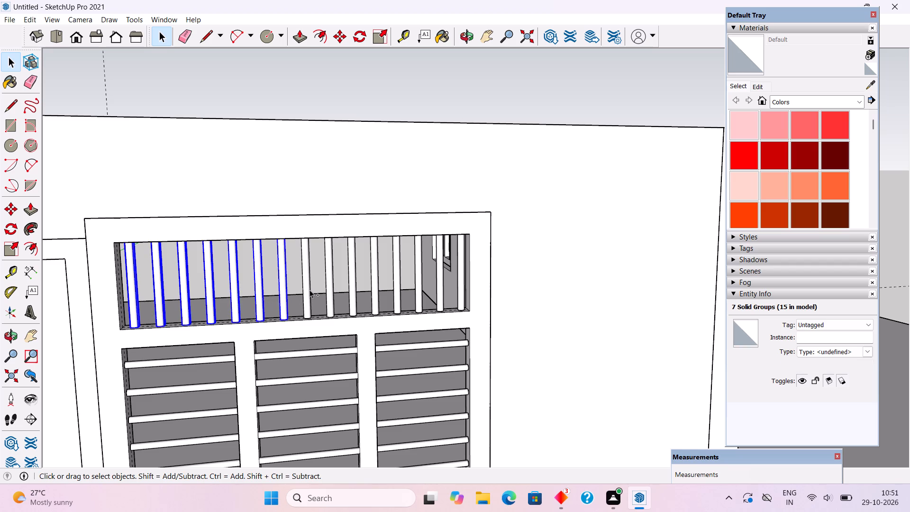
pyautogui.keyDown('ctrl'); pyautogui.click(309, 290); pyautogui.keyUp('ctrl')
pyautogui.keyDown('ctrl'); pyautogui.click(332, 295); pyautogui.keyUp('ctrl')
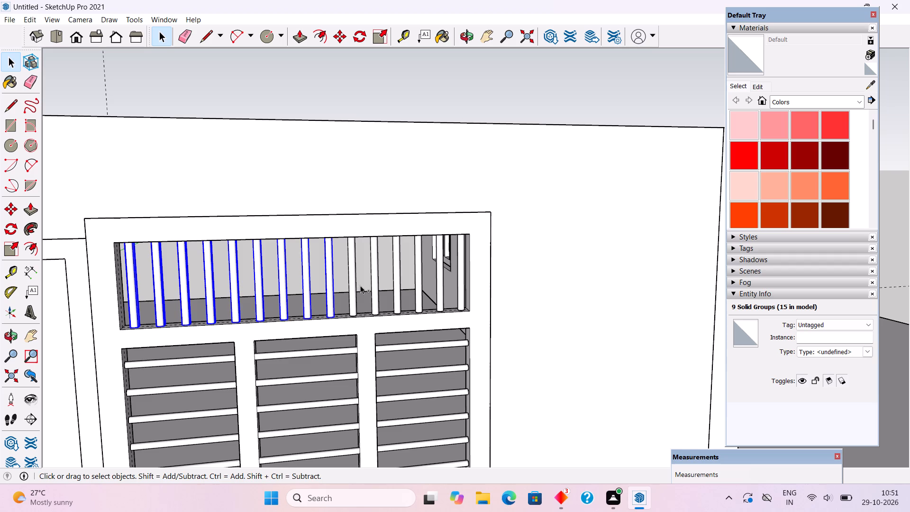
pyautogui.keyDown('ctrl'); pyautogui.click(355, 296); pyautogui.keyUp('ctrl')
pyautogui.keyDown('ctrl'); pyautogui.click(376, 290); pyautogui.keyUp('ctrl')
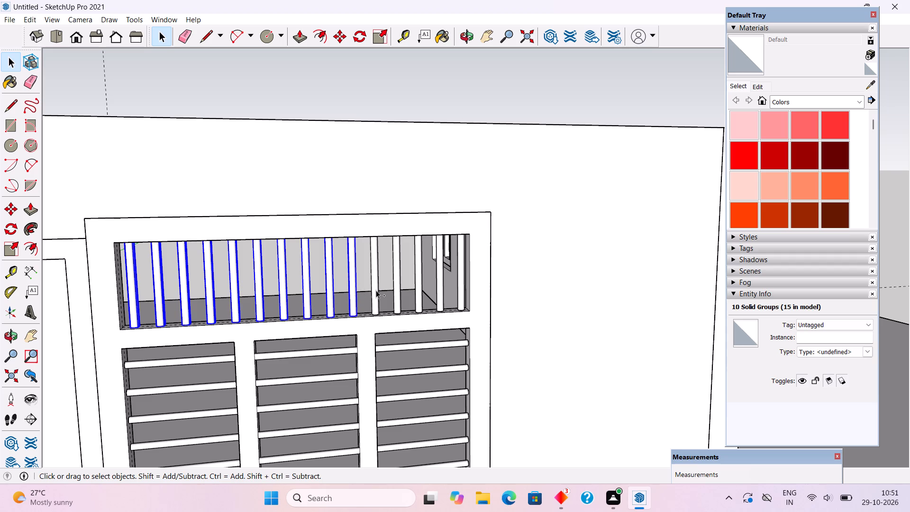
pyautogui.keyDown('ctrl'); pyautogui.click(401, 288); pyautogui.keyUp('ctrl')
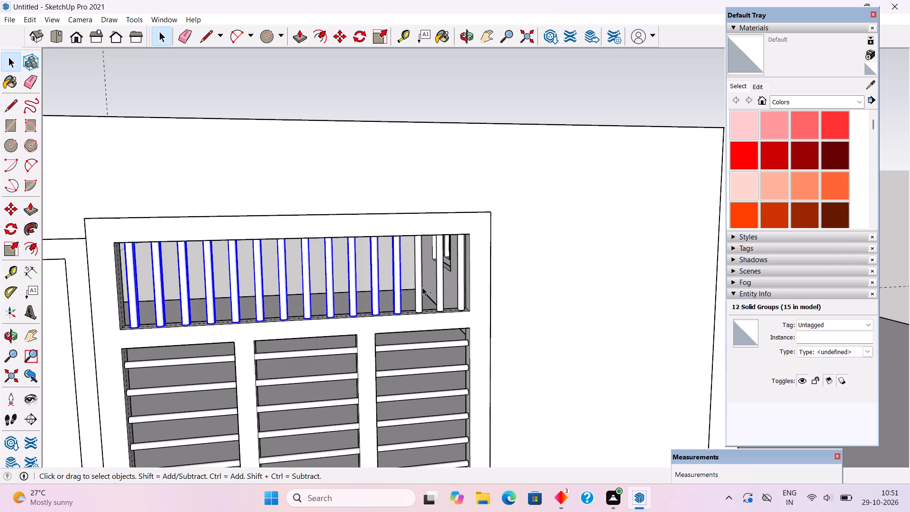
pyautogui.keyDown('ctrl'); pyautogui.click(419, 292); pyautogui.keyUp('ctrl')
pyautogui.keyDown('ctrl'); pyautogui.click(439, 291); pyautogui.keyUp('ctrl')
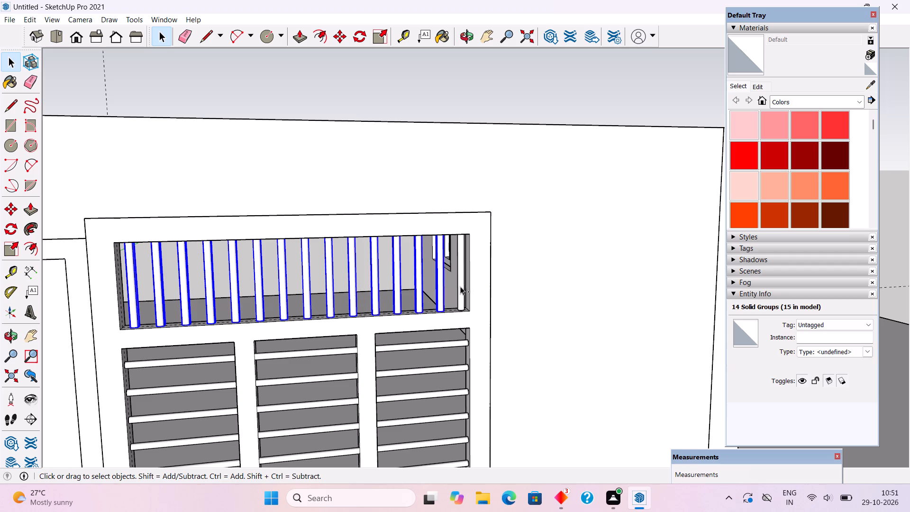
pyautogui.keyDown('ctrl'); pyautogui.click(460, 286); pyautogui.keyUp('ctrl')
pyautogui.press('m')
pyautogui.click(460, 286)
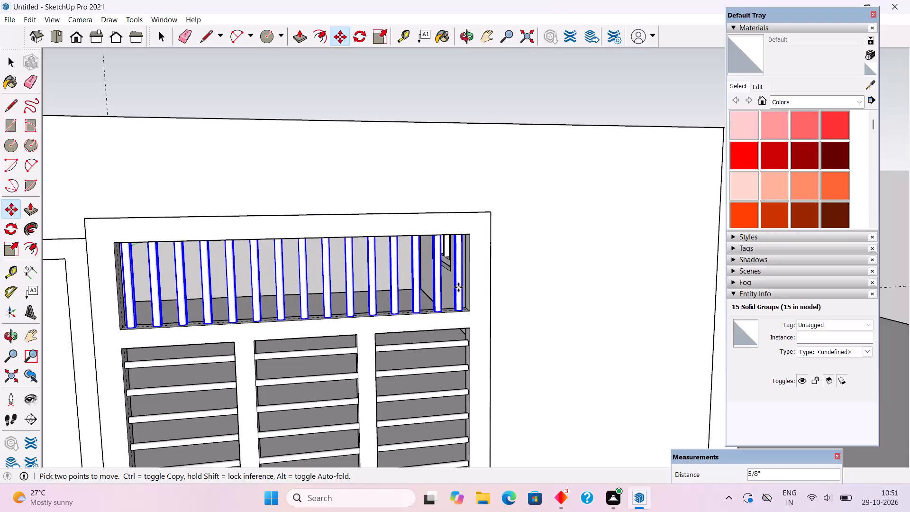
pyautogui.click(458, 287)
pyautogui.moveTo(497, 304); pyautogui.dragTo(527, 259, button='middle')
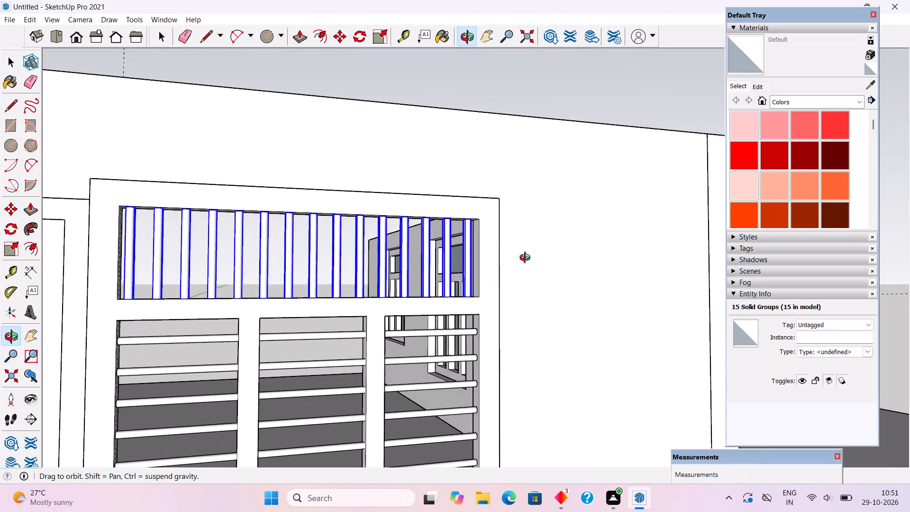
pyautogui.moveTo(527, 259); pyautogui.dragTo(489, 292, button='middle')
pyautogui.press('space')
pyautogui.scroll(-4, 416, 263)
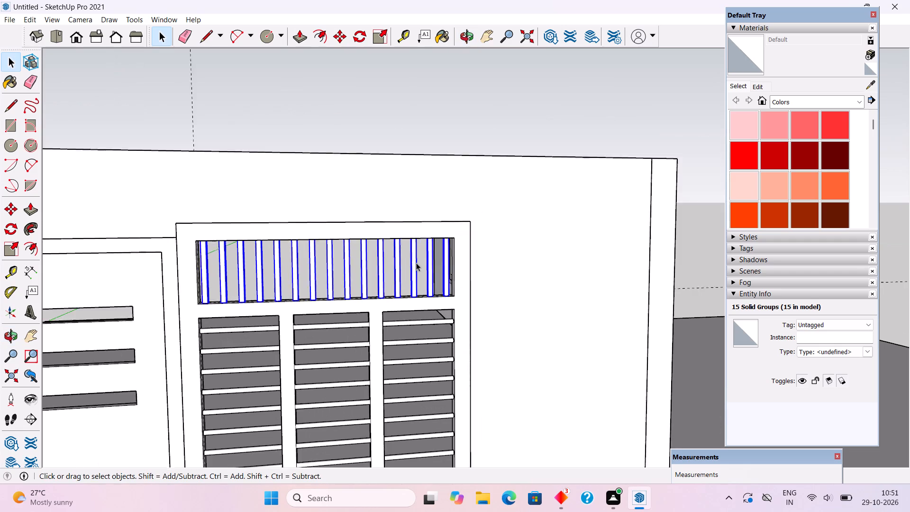
pyautogui.click(335, 137)
# Draw a 6' 2" by 1' 6" rectangle corner to corner over the front of the upper grille opening as a glass pane.
pyautogui.scroll(-4, 366, 201)
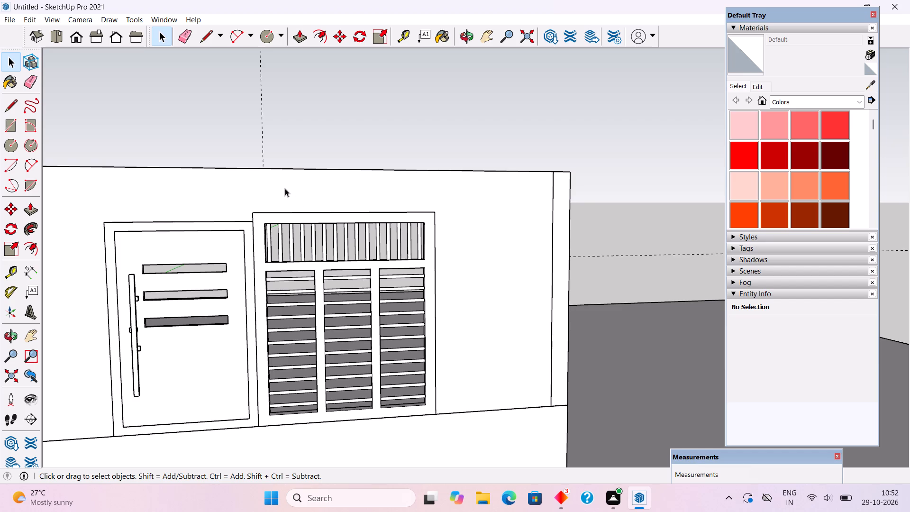
pyautogui.scroll(3, 284, 192)
pyautogui.scroll(3, 268, 240)
pyautogui.scroll(-3, 268, 238)
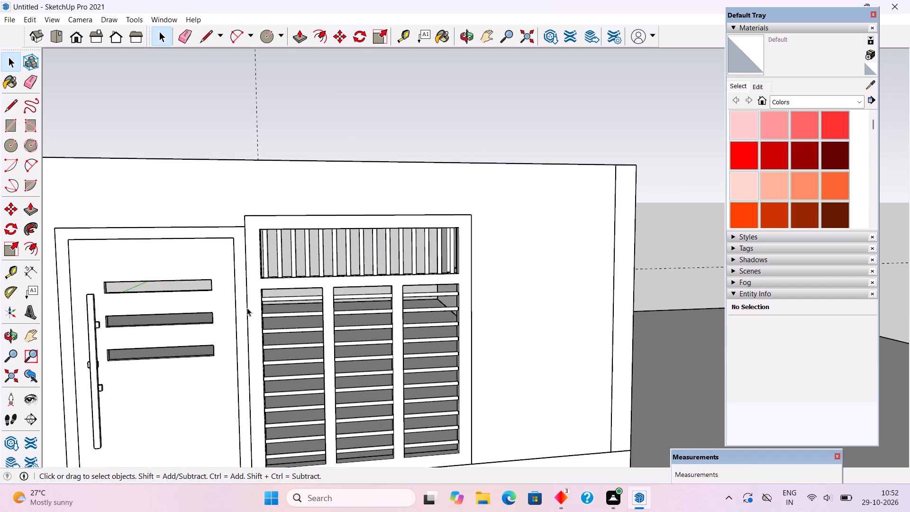
pyautogui.scroll(-3, 247, 308)
pyautogui.moveTo(249, 310); pyautogui.dragTo(458, 320, button='middle')
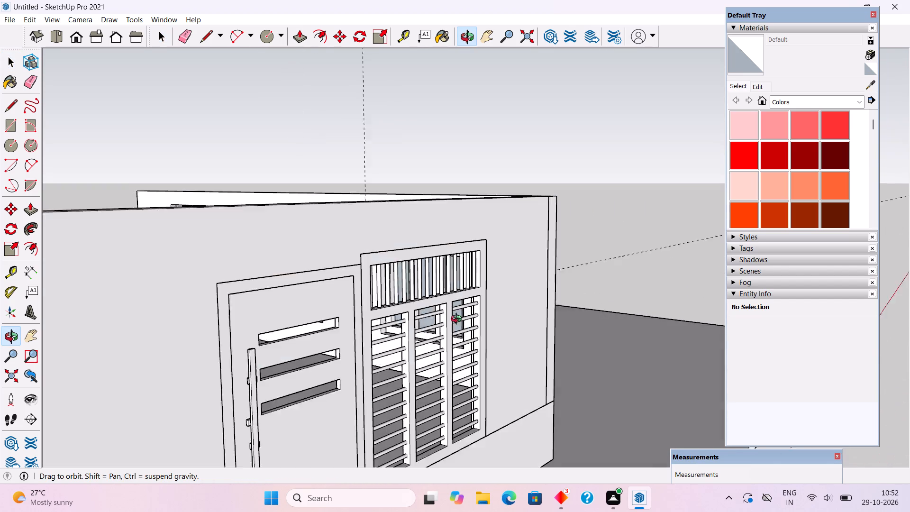
pyautogui.moveTo(458, 320); pyautogui.dragTo(270, 326, button='middle')
pyautogui.scroll(10, 256, 304)
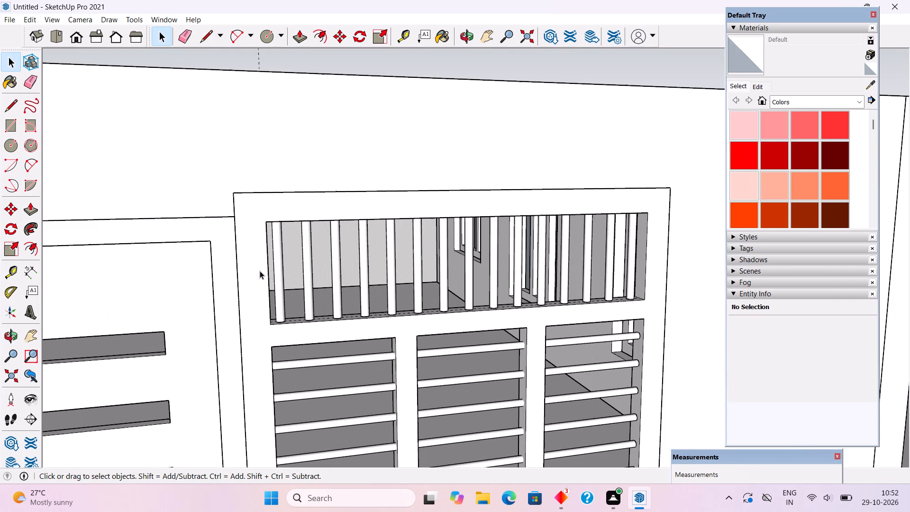
pyautogui.press('r')
pyautogui.click(267, 221)
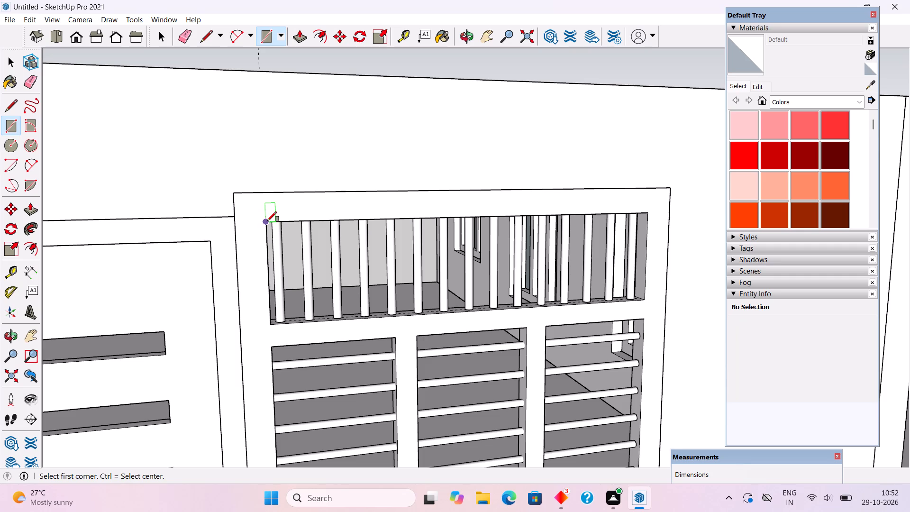
pyautogui.click(646, 296)
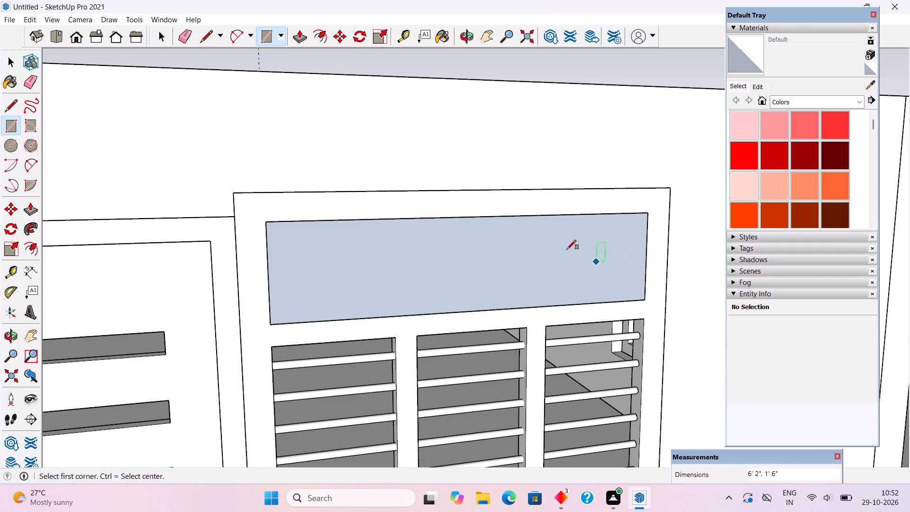
# Draw a rectangle of 1' 10" by 5' 8" corner to corner over each of the three lower grille openings.
pyautogui.scroll(-2, 479, 208)
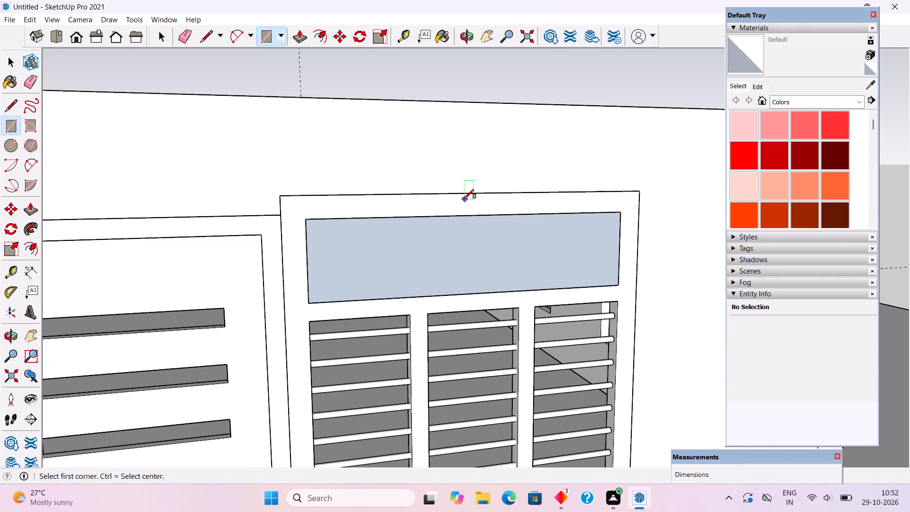
pyautogui.scroll(-8, 464, 199)
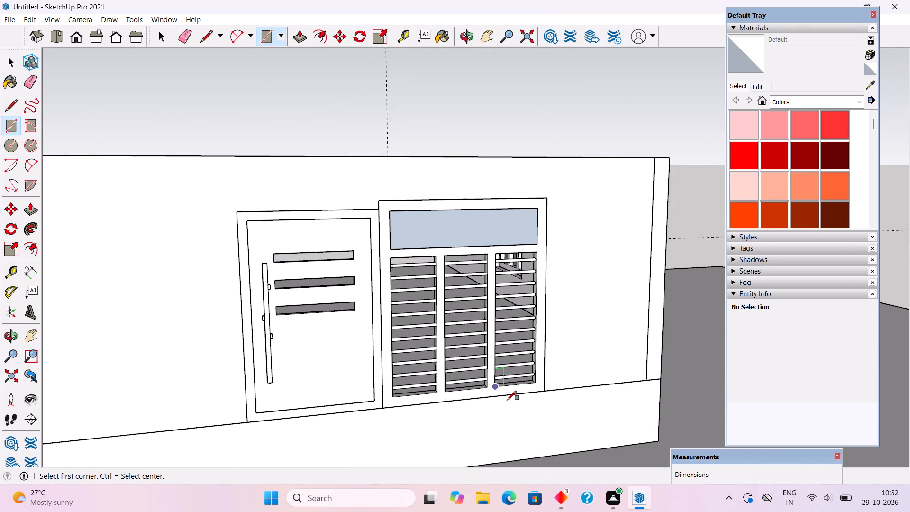
pyautogui.scroll(6, 511, 406)
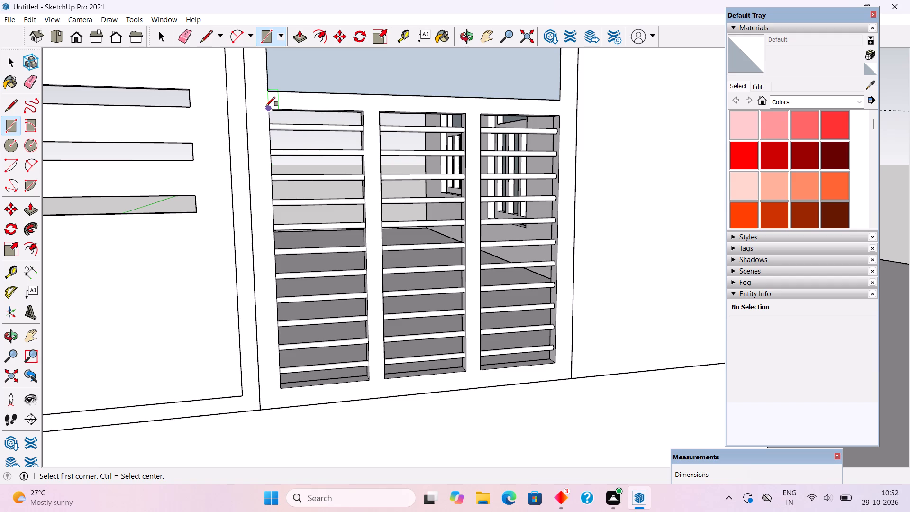
pyautogui.click(266, 106)
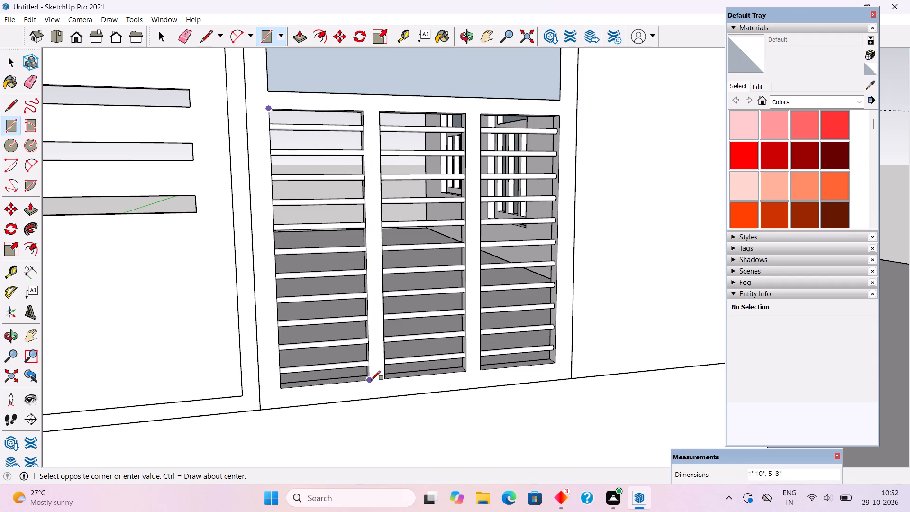
pyautogui.click(371, 380)
pyautogui.click(379, 110)
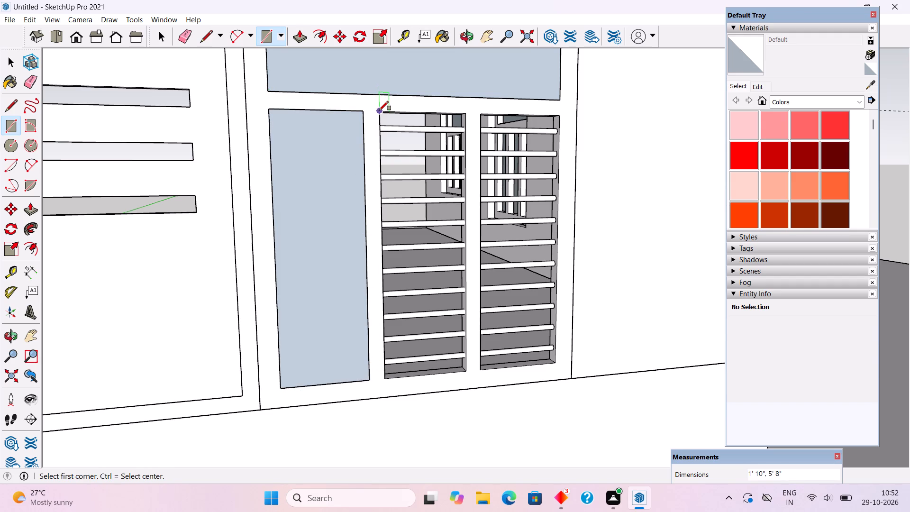
pyautogui.click(466, 371)
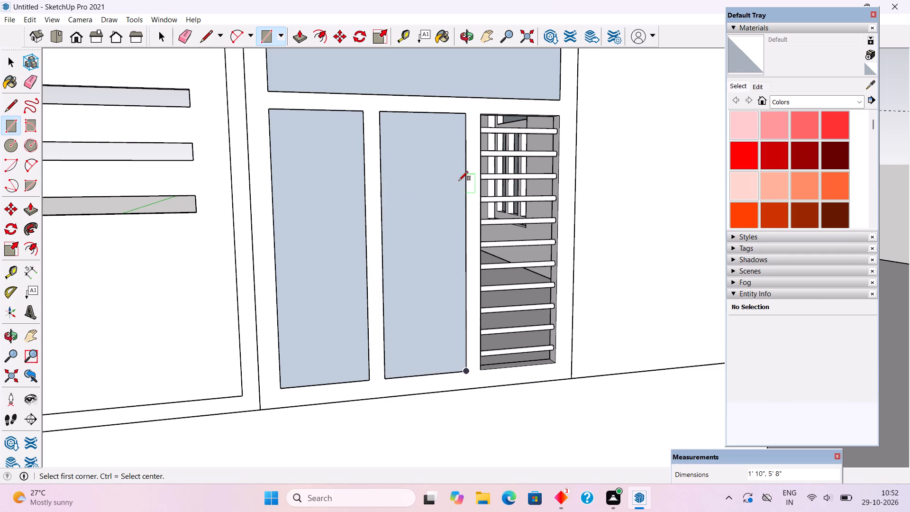
pyautogui.click(482, 117)
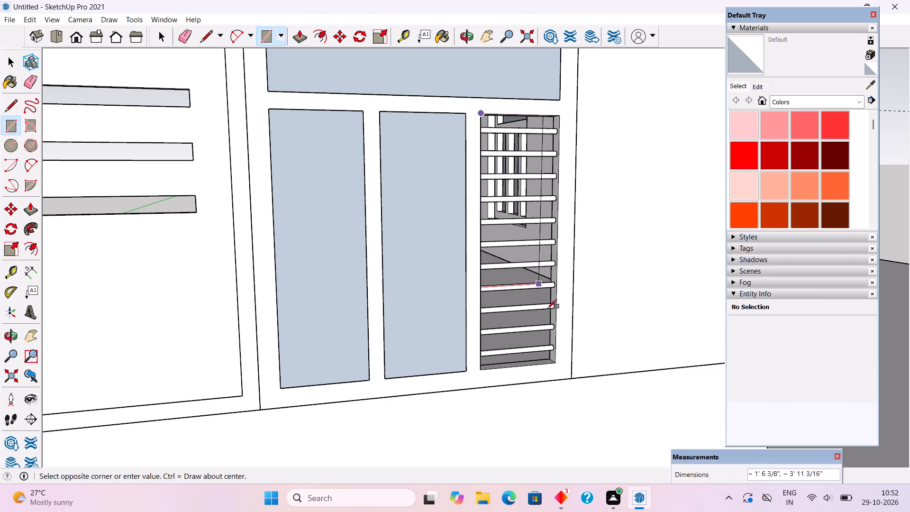
pyautogui.click(553, 364)
pyautogui.press('space')
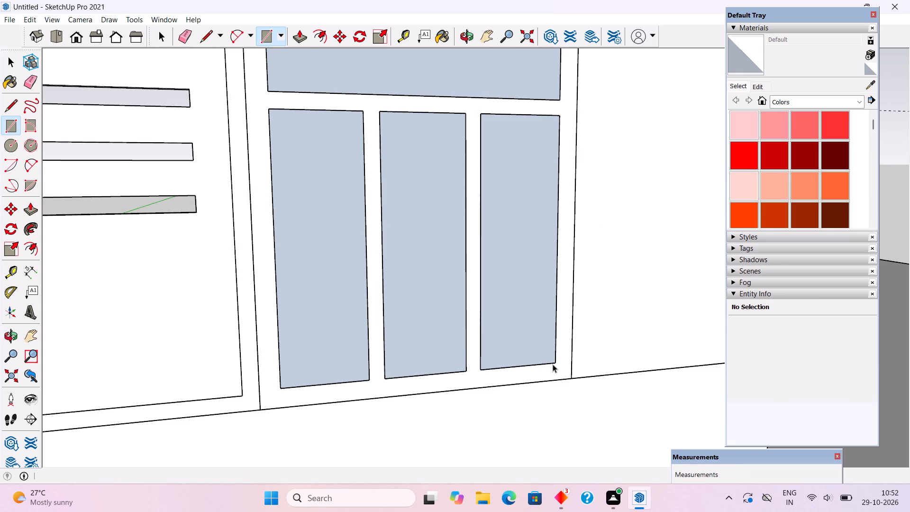
# Make each of the four pane rectangles, the upper one and the three lower ones, its own group including its edges.
pyautogui.scroll(-4, 501, 377)
pyautogui.tripleClick(431, 176)
pyautogui.rightClick(431, 176)
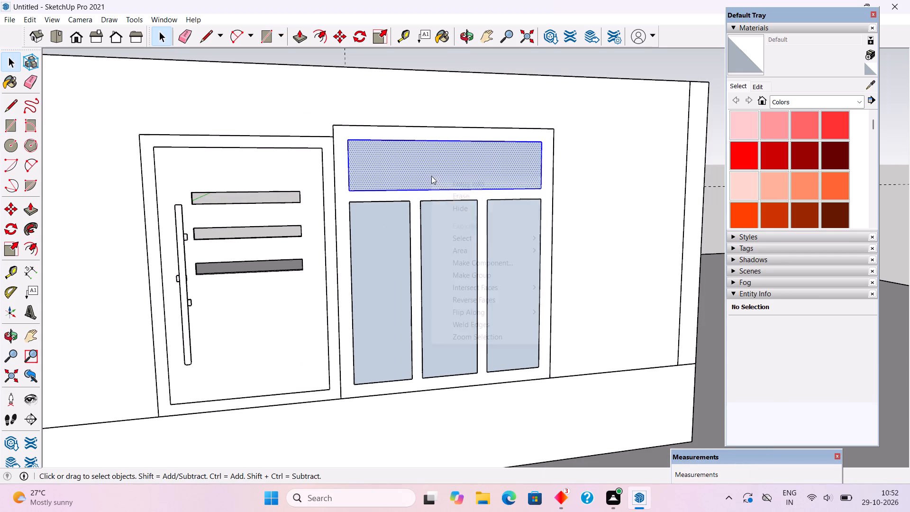
pyautogui.click(459, 275)
pyautogui.tripleClick(386, 270)
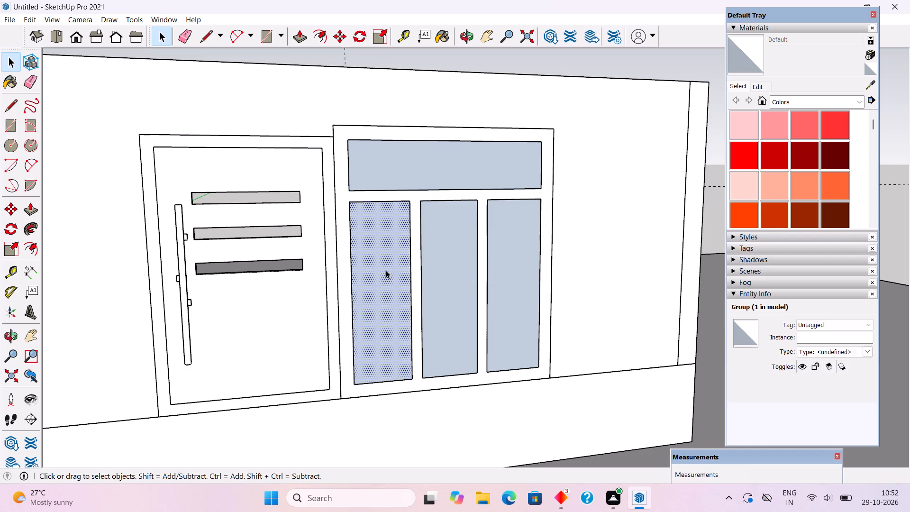
pyautogui.rightClick(386, 270)
pyautogui.click(428, 370)
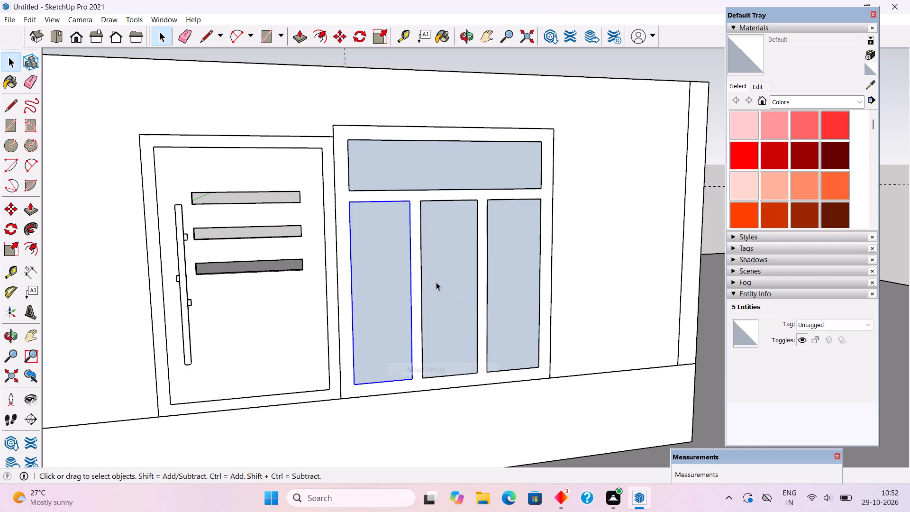
pyautogui.tripleClick(436, 282)
pyautogui.rightClick(436, 282)
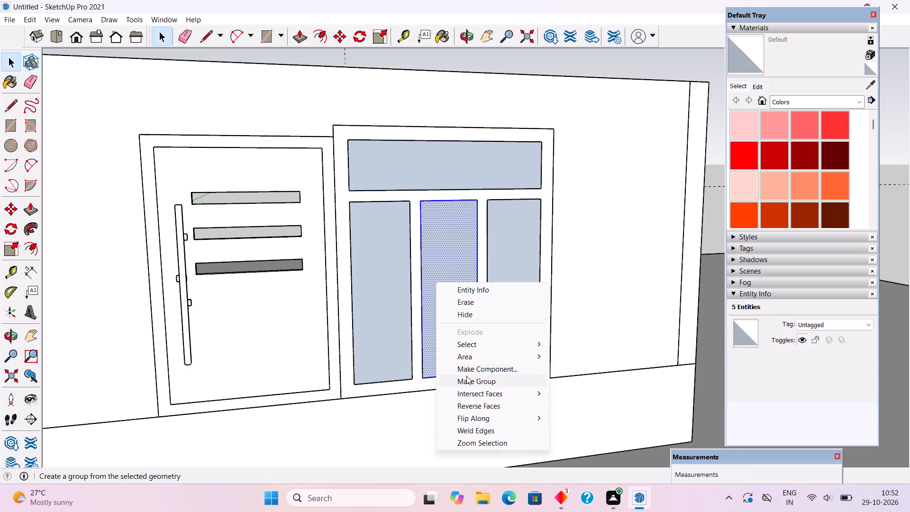
pyautogui.click(466, 376)
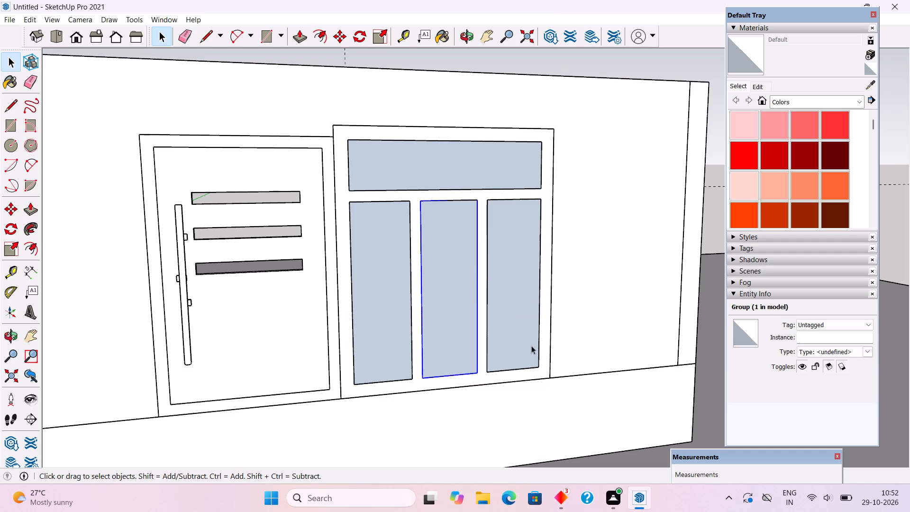
pyautogui.doubleClick(531, 308)
pyautogui.rightClick(531, 308)
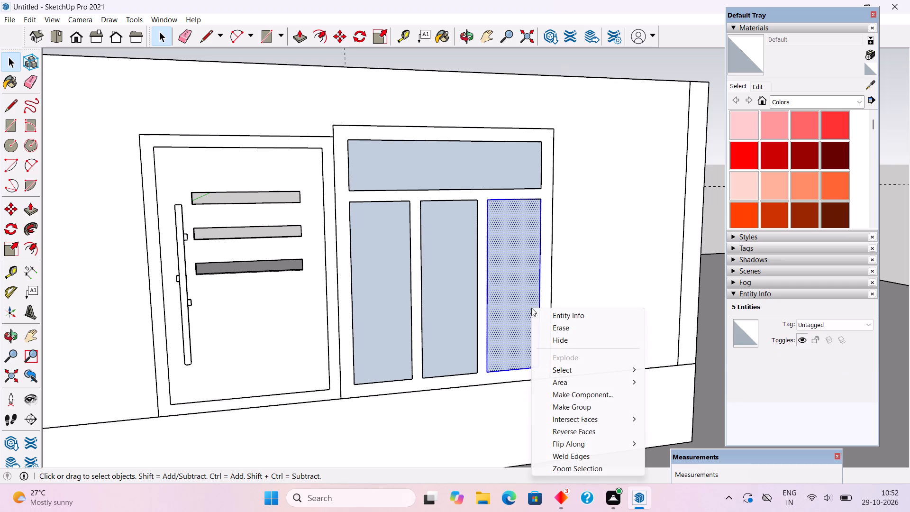
pyautogui.click(583, 403)
pyautogui.scroll(-5, 581, 398)
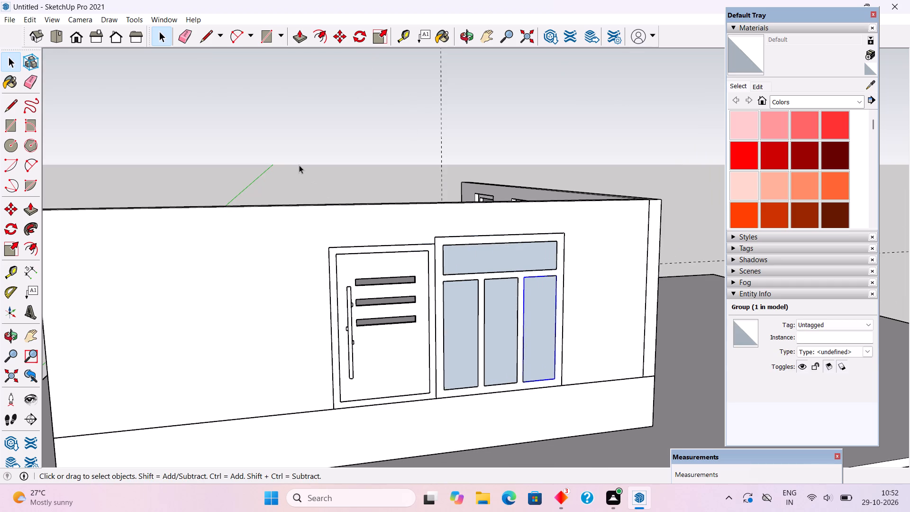
pyautogui.click(299, 165)
pyautogui.scroll(6, 496, 341)
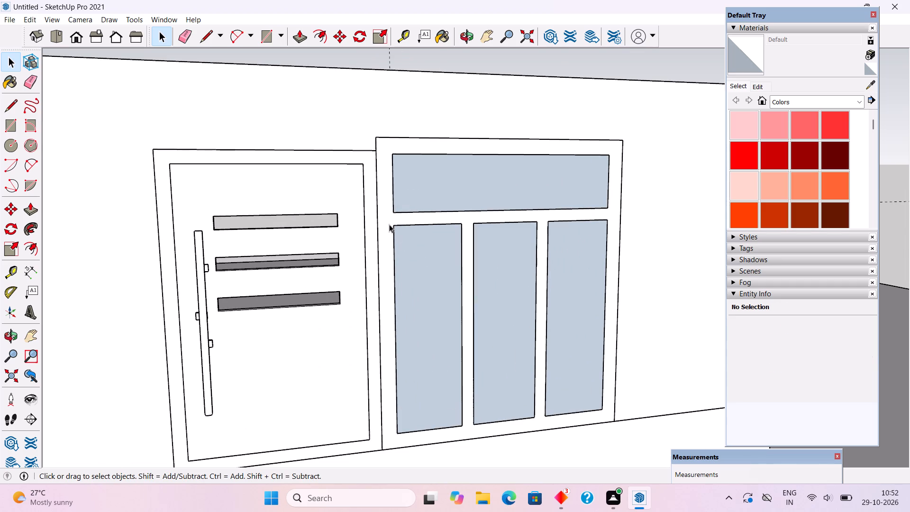
# Open the grille frame group beside the door and pull its front face outward by 1".
pyautogui.tripleClick(386, 219)
pyautogui.scroll(2, 386, 219)
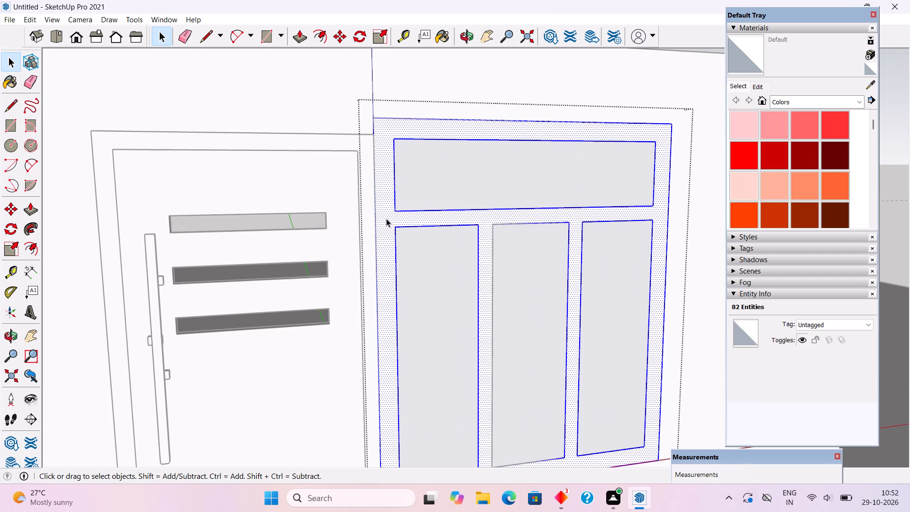
pyautogui.press('p')
pyautogui.click(386, 219)
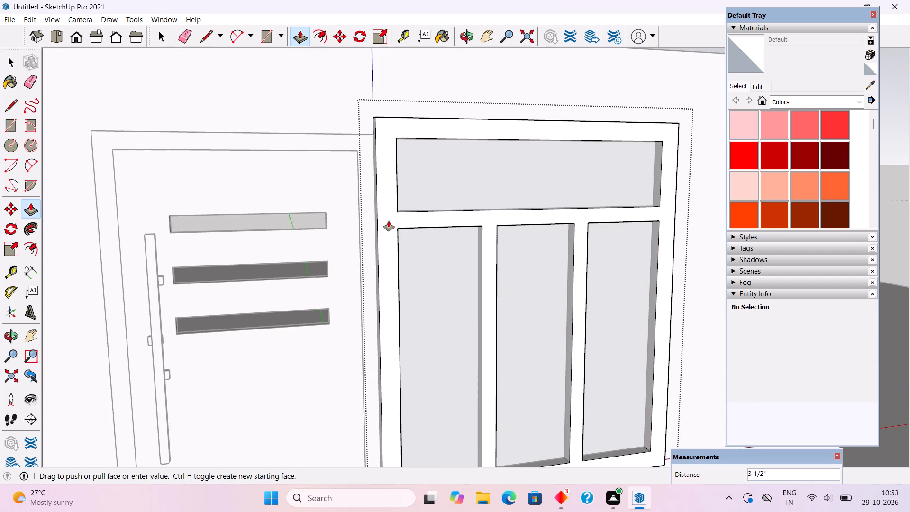
pyautogui.write('1"')
pyautogui.press('Return')
pyautogui.press('space')
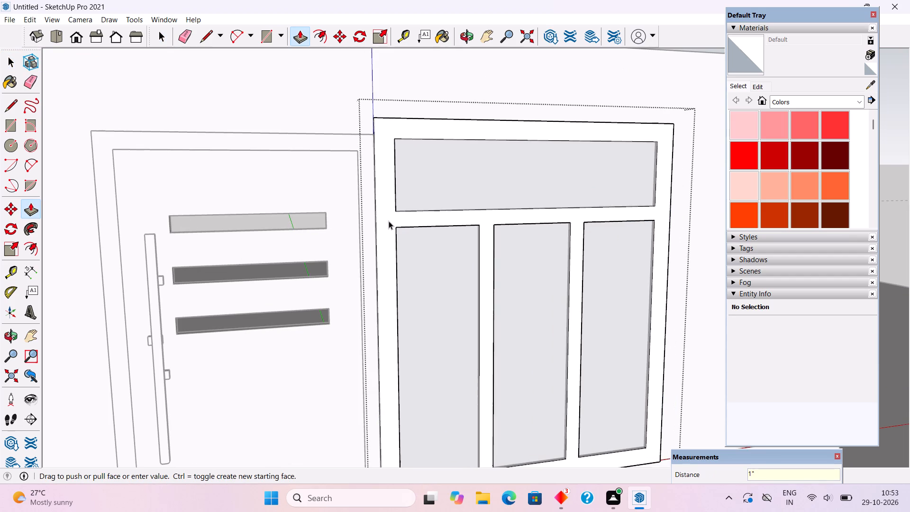
pyautogui.scroll(-10, 389, 220)
pyautogui.click(273, 116)
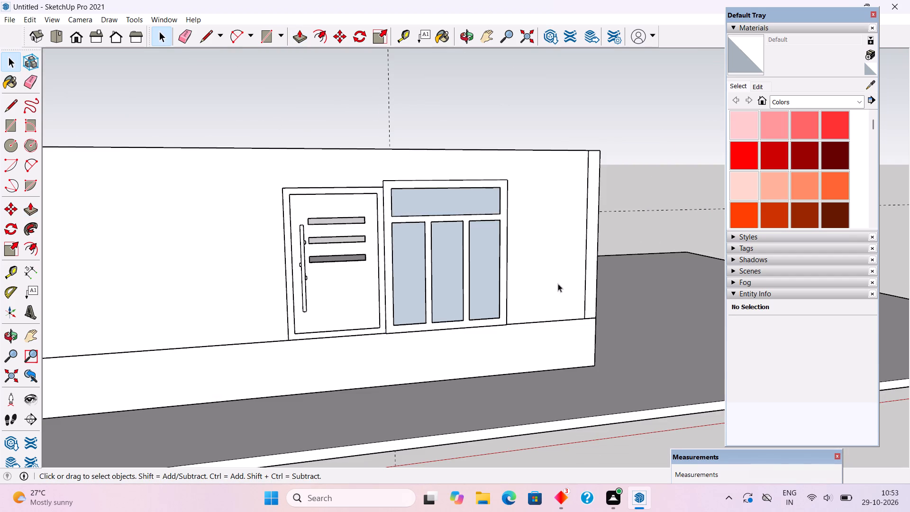
# Draw a rectangle of about 2' 11 3/8" by 4" corner to corner over each of the door's three horizontal slots.
pyautogui.moveTo(430, 287); pyautogui.dragTo(560, 281, button='middle')
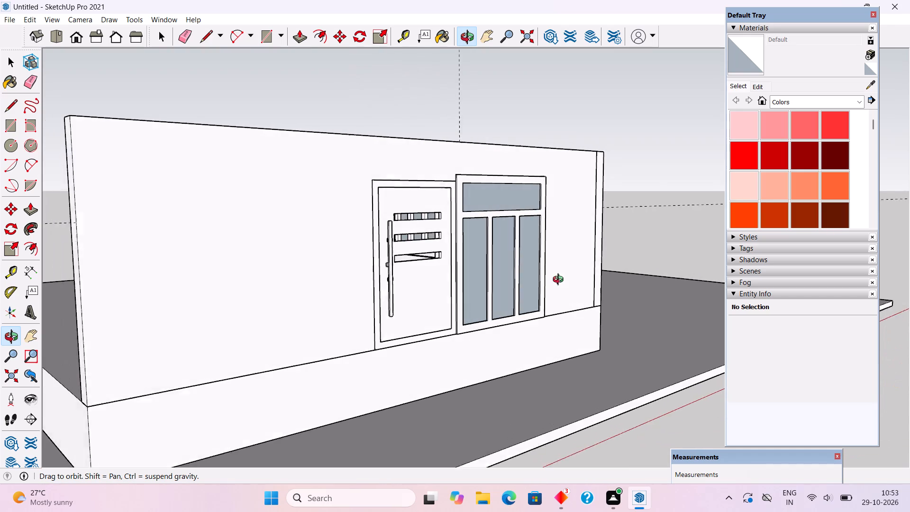
pyautogui.moveTo(560, 281); pyautogui.dragTo(464, 313, button='middle')
pyautogui.scroll(4, 464, 313)
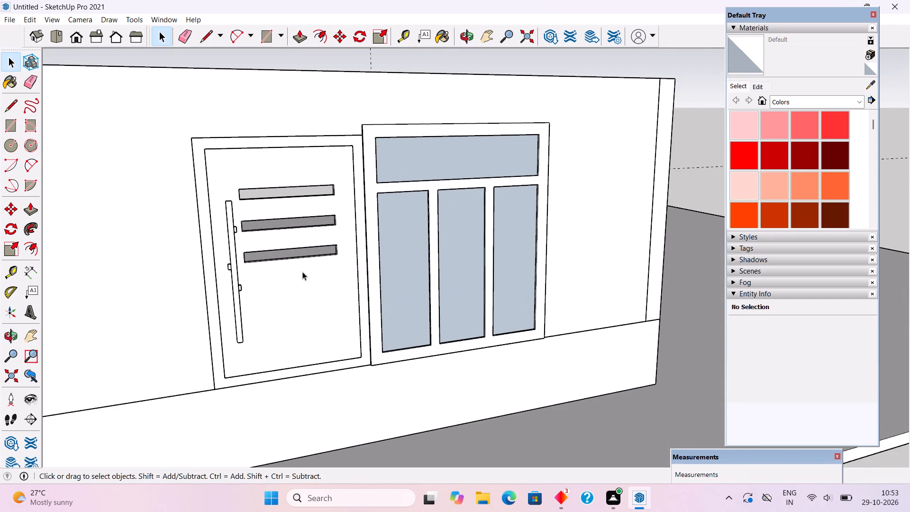
pyautogui.moveTo(289, 260); pyautogui.dragTo(241, 198, button='middle')
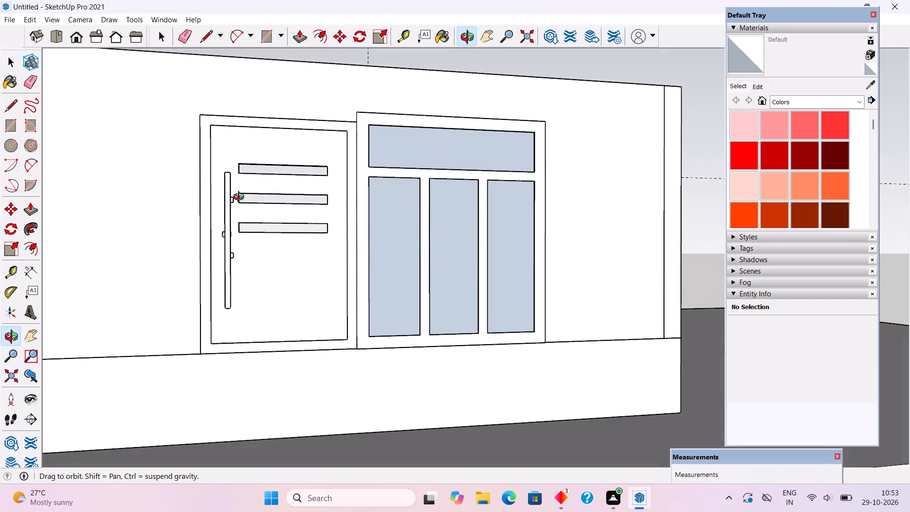
pyautogui.moveTo(241, 198); pyautogui.dragTo(294, 232, button='middle')
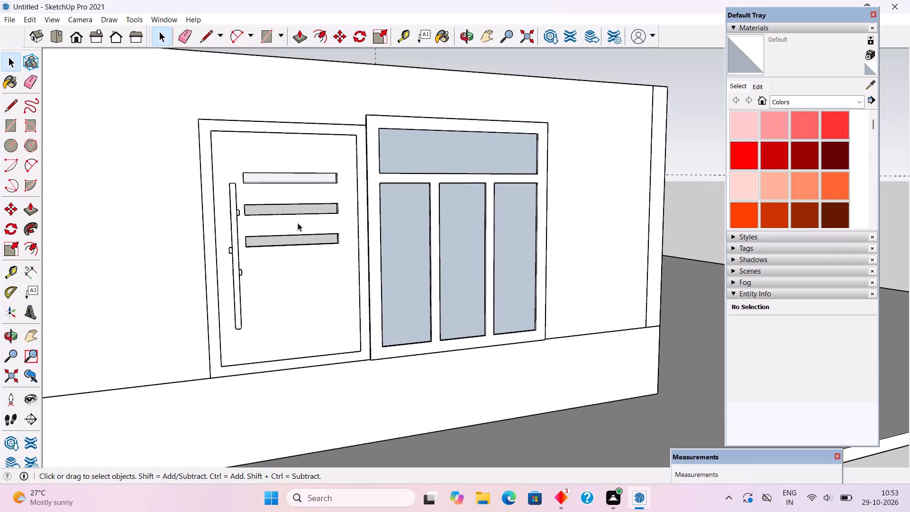
pyautogui.scroll(8, 258, 207)
pyautogui.moveTo(283, 175); pyautogui.dragTo(287, 220, button='middle')
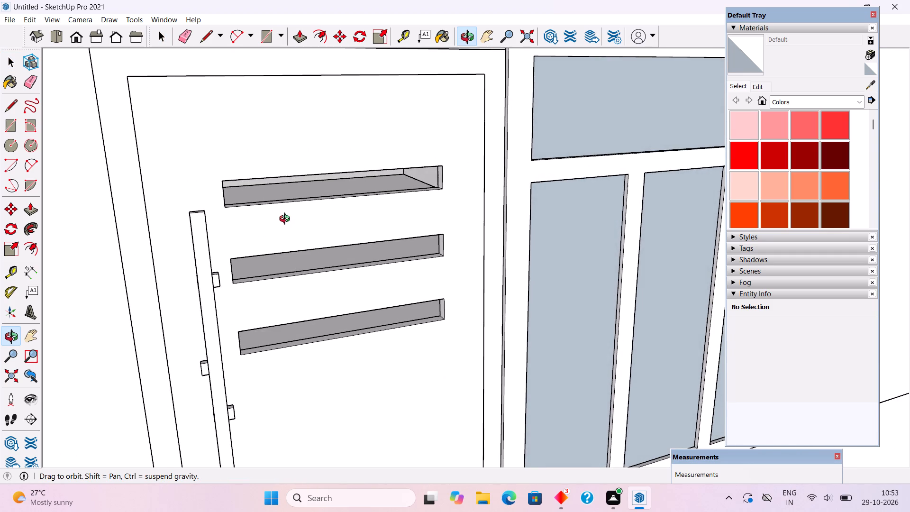
pyautogui.moveTo(287, 220); pyautogui.dragTo(220, 218, button='middle')
pyautogui.scroll(1, 220, 218)
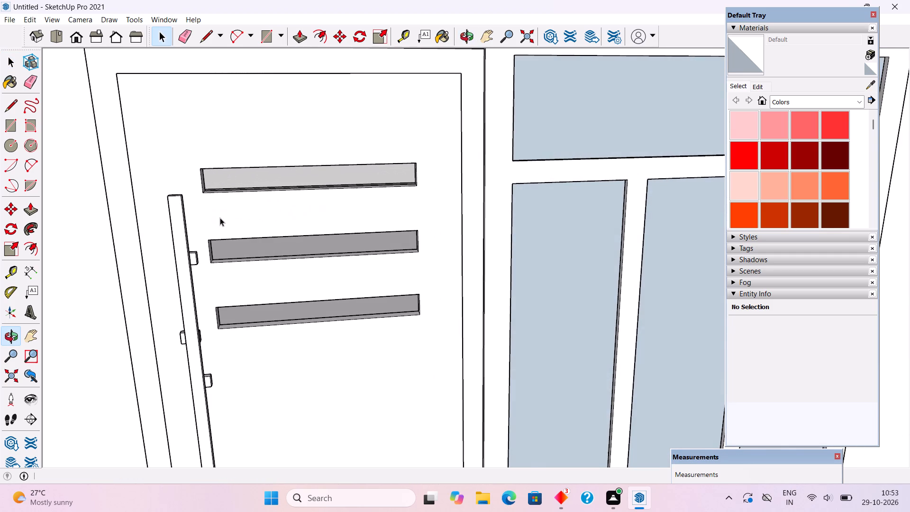
pyautogui.press('r')
pyautogui.click(201, 166)
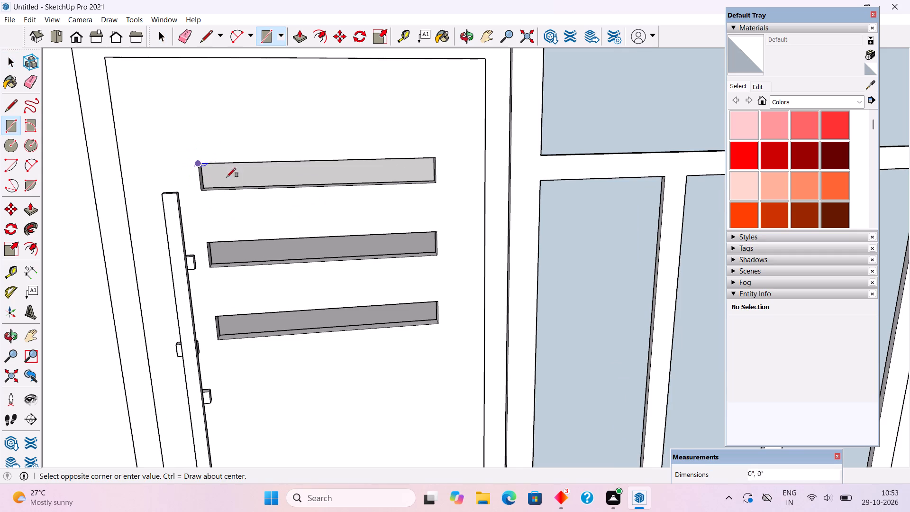
pyautogui.click(435, 183)
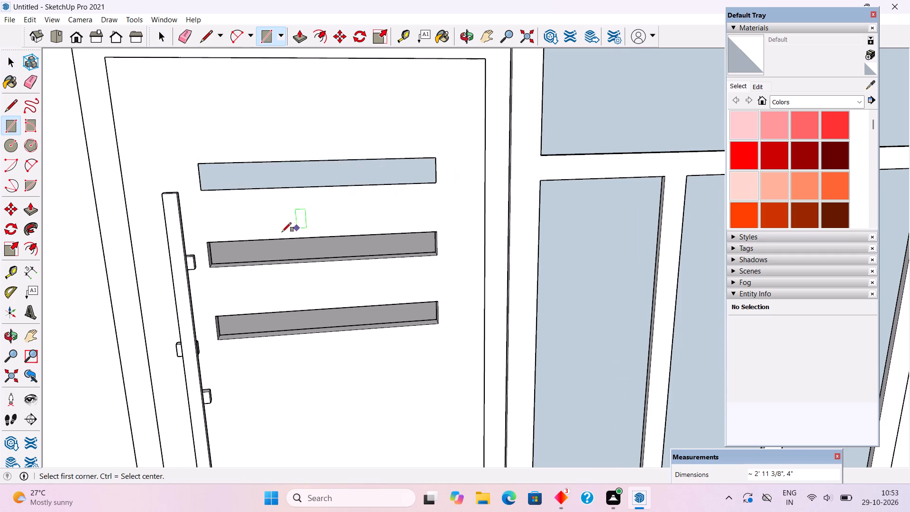
pyautogui.click(210, 245)
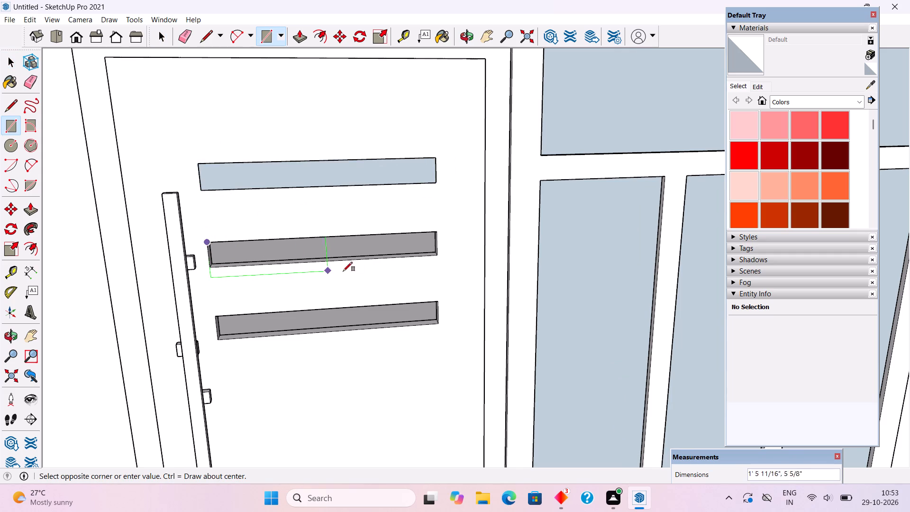
pyautogui.click(438, 255)
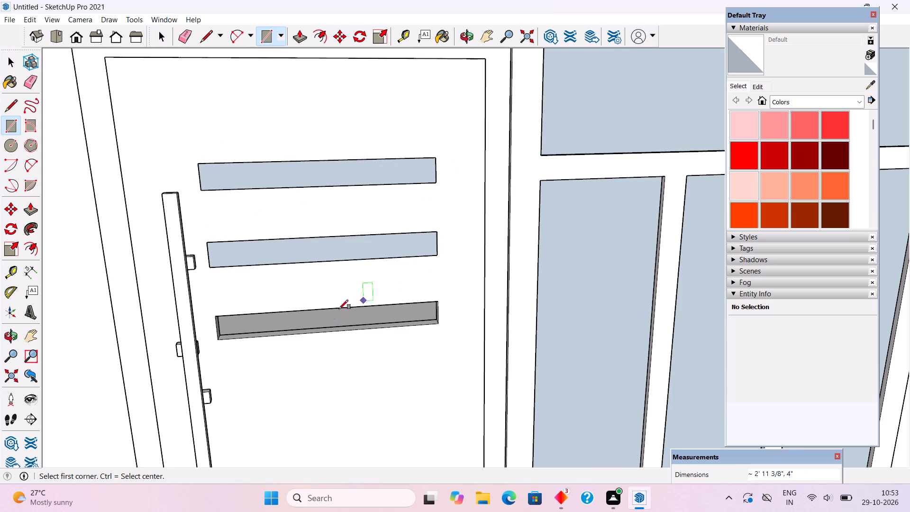
pyautogui.click(217, 317)
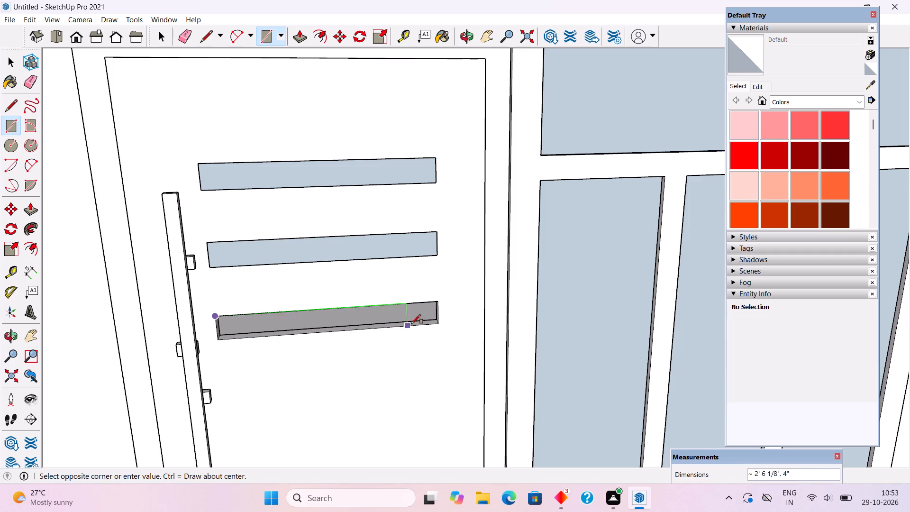
pyautogui.click(438, 320)
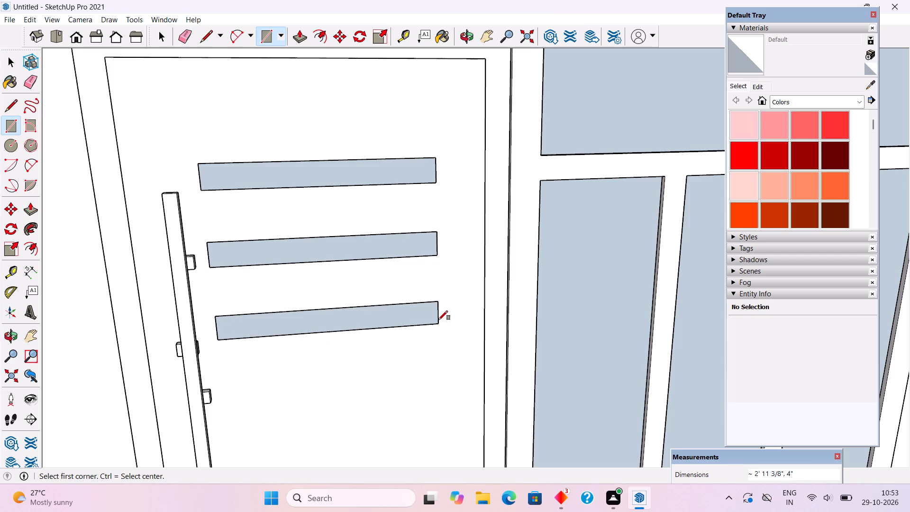
# Make each of the three door slot pane rectangles its own group including its edges.
pyautogui.press('space')
pyautogui.tripleClick(381, 176)
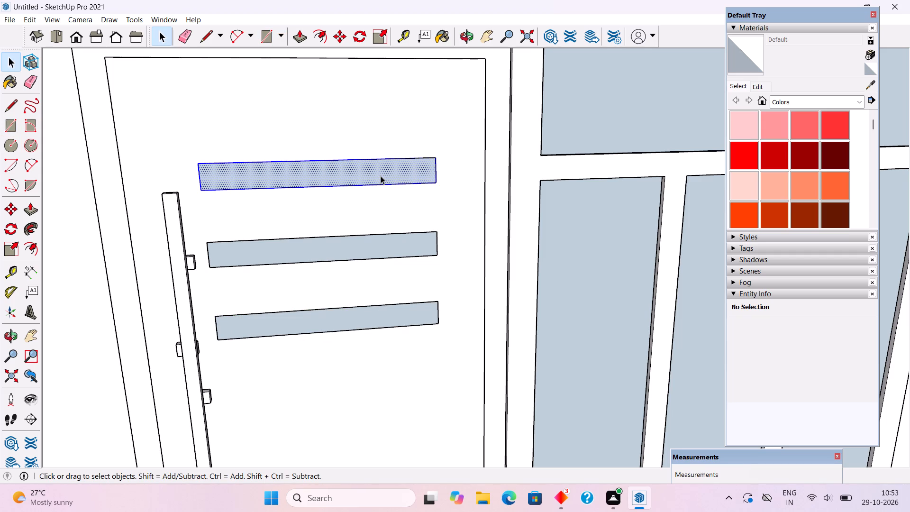
pyautogui.rightClick(381, 176)
pyautogui.click(417, 278)
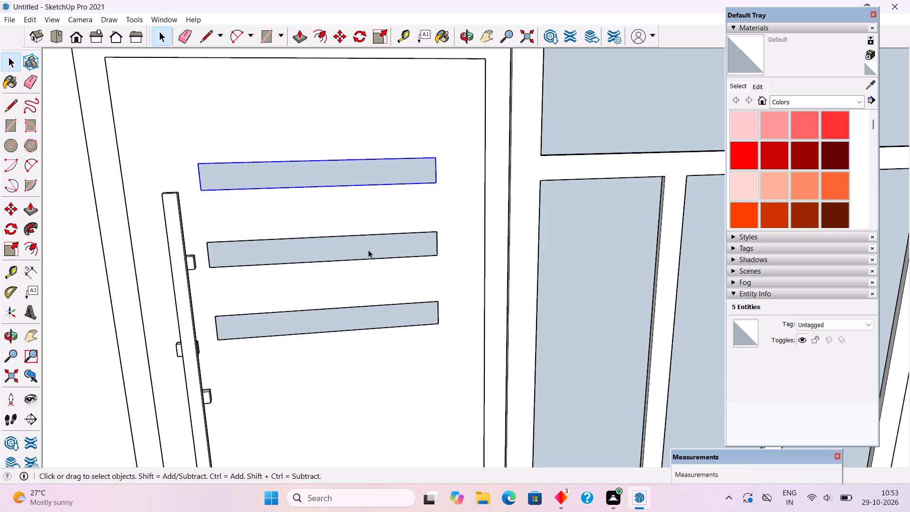
pyautogui.tripleClick(367, 245)
pyautogui.rightClick(367, 245)
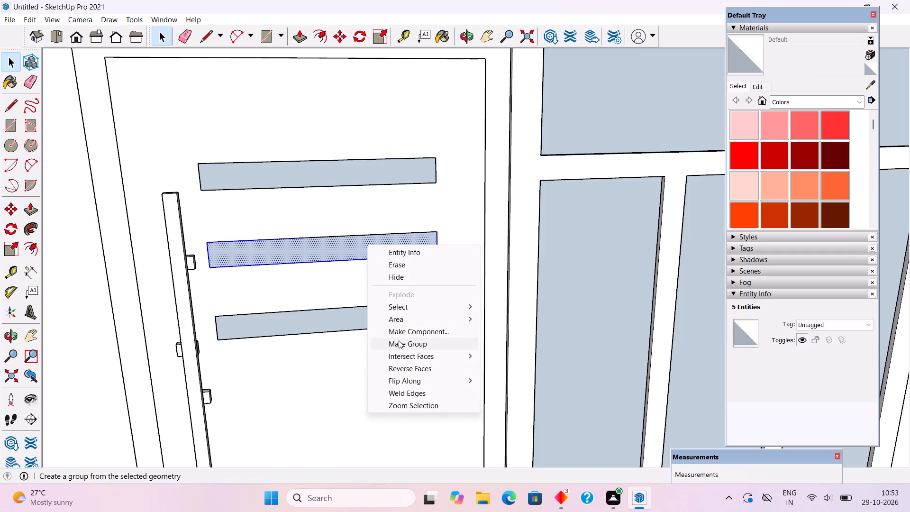
pyautogui.click(399, 340)
pyautogui.tripleClick(370, 316)
pyautogui.rightClick(370, 316)
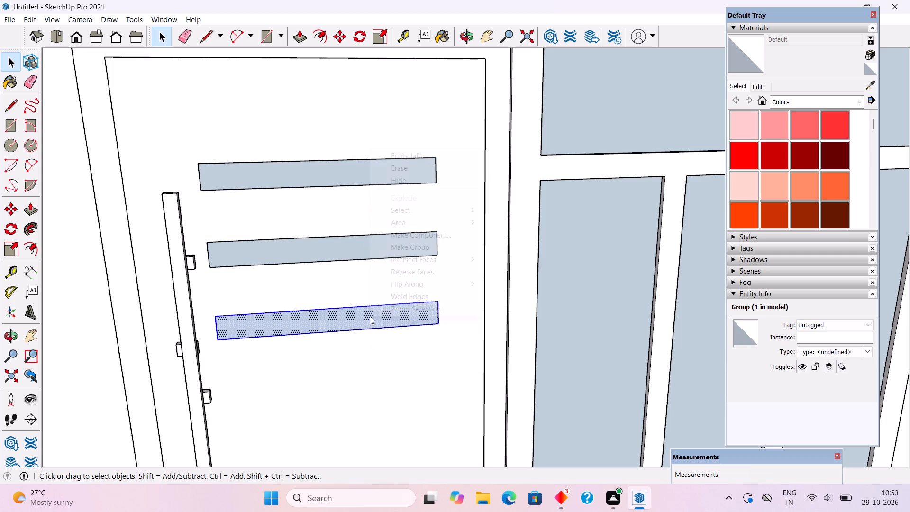
pyautogui.click(391, 249)
pyautogui.scroll(-12, 408, 283)
pyautogui.moveTo(414, 259); pyautogui.dragTo(383, 173, button='middle')
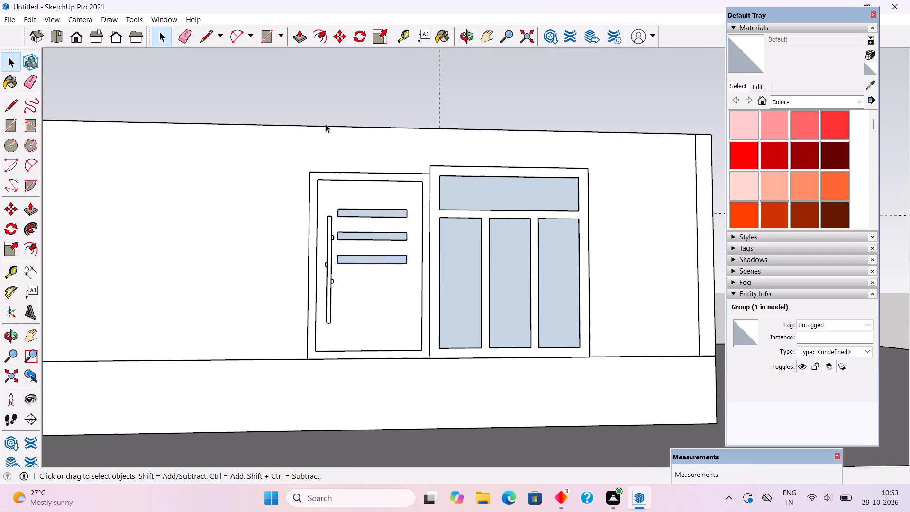
pyautogui.click(291, 82)
# Examine the front wall's door and paned grille up close, and the whole building from several sides.
pyautogui.moveTo(336, 246); pyautogui.dragTo(401, 307, button='middle')
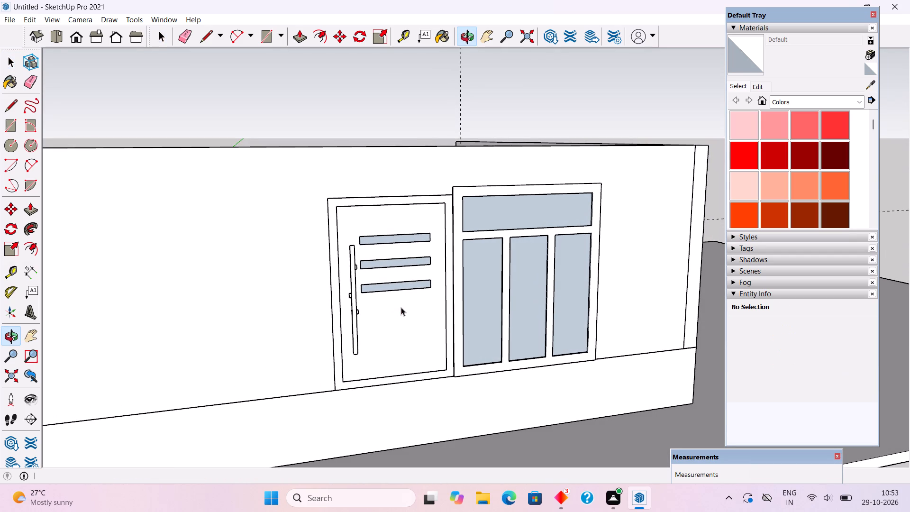
pyautogui.scroll(-6, 389, 302)
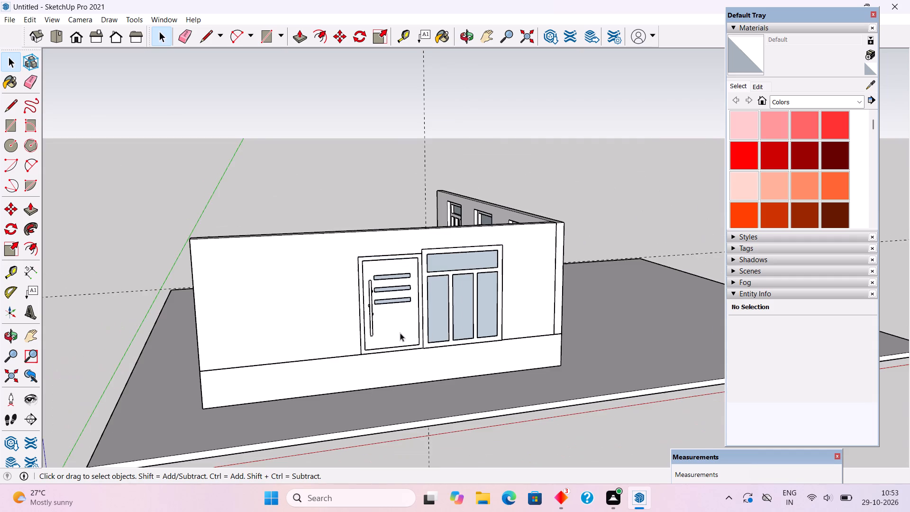
pyautogui.scroll(-1, 400, 333)
pyautogui.moveTo(498, 360); pyautogui.dragTo(142, 350, button='middle')
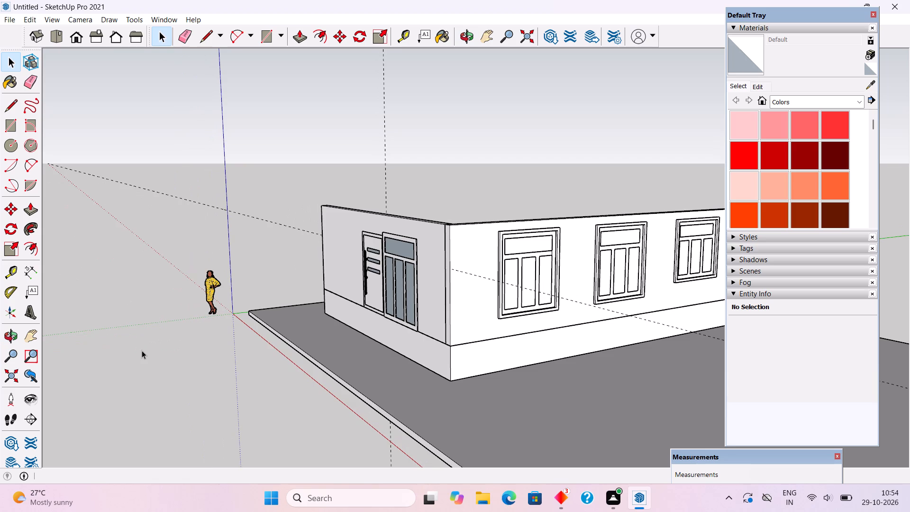
pyautogui.scroll(-8, 149, 347)
pyautogui.moveTo(258, 354); pyautogui.dragTo(440, 332, button='middle')
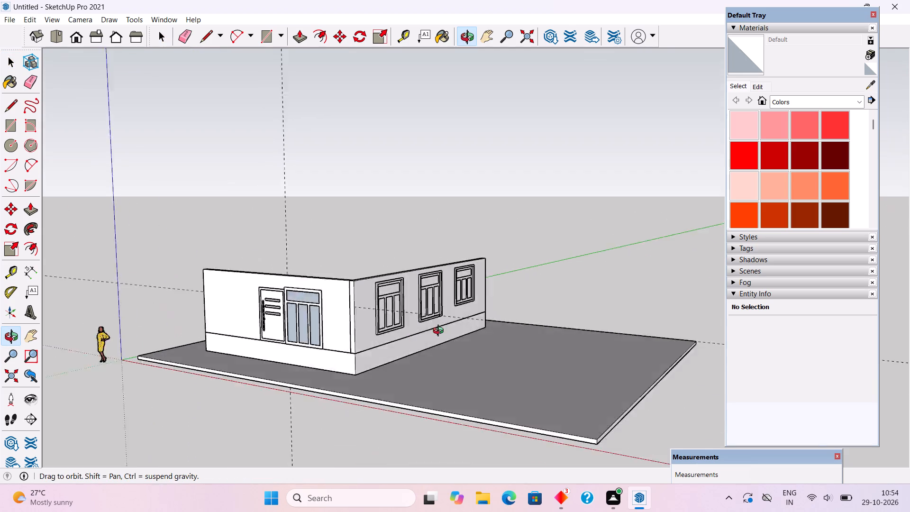
pyautogui.moveTo(440, 332); pyautogui.dragTo(471, 315, button='middle')
pyautogui.scroll(5, 119, 333)
pyautogui.scroll(1, 192, 369)
pyautogui.moveTo(192, 369); pyautogui.dragTo(358, 420, button='middle')
pyautogui.scroll(3, 434, 313)
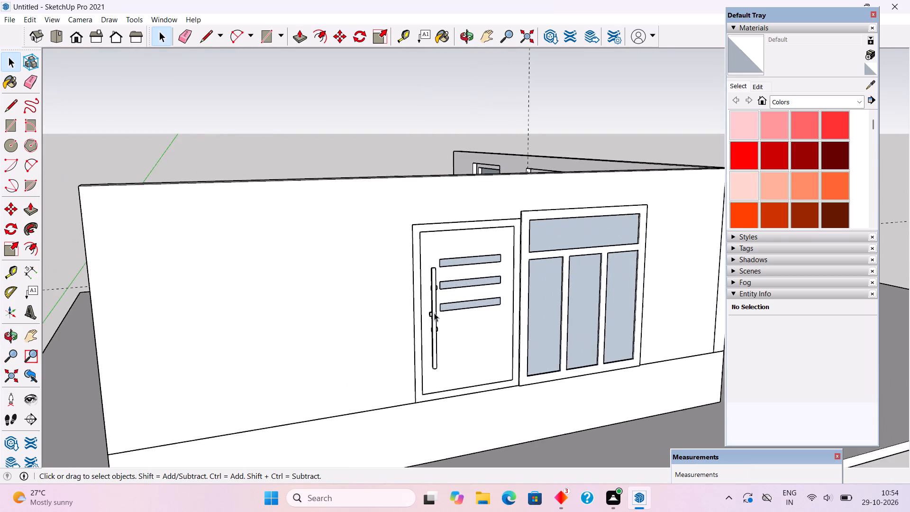
pyautogui.scroll(8, 434, 313)
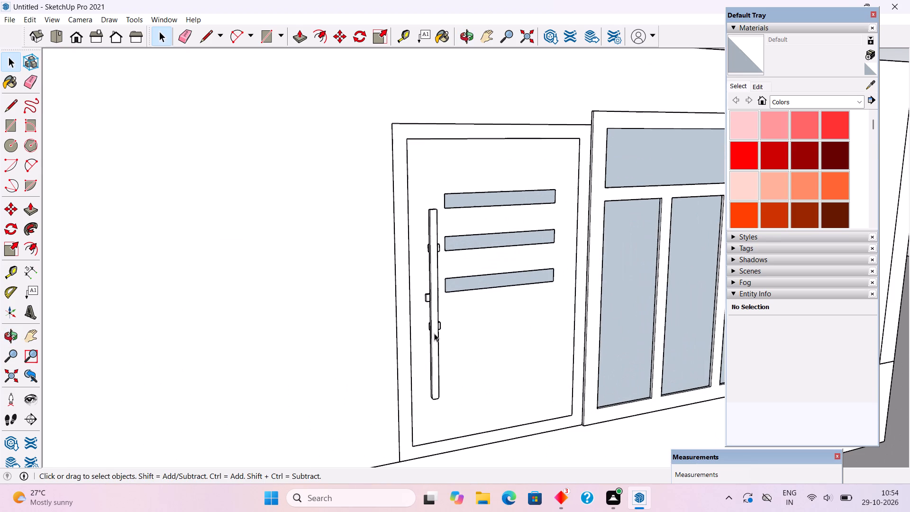
pyautogui.scroll(-4, 434, 333)
pyautogui.moveTo(428, 317); pyautogui.dragTo(216, 269, button='middle')
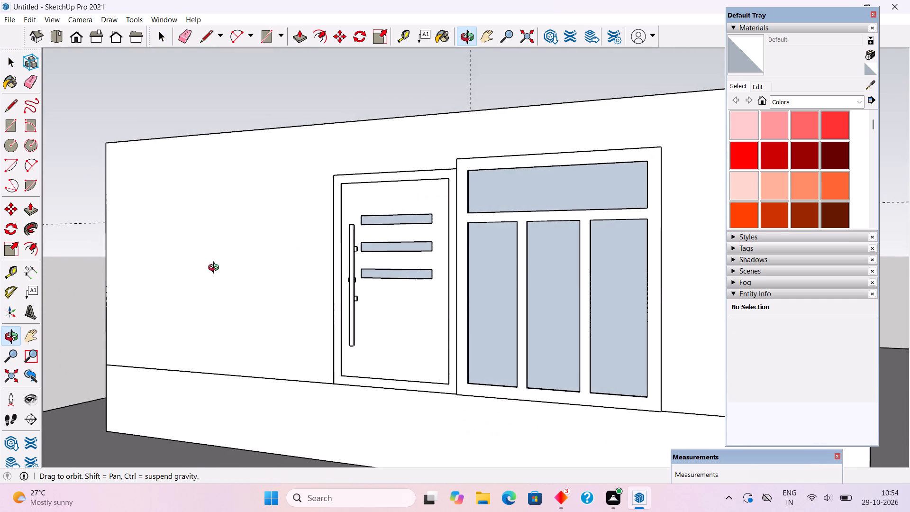
pyautogui.moveTo(216, 269); pyautogui.dragTo(543, 299, button='middle')
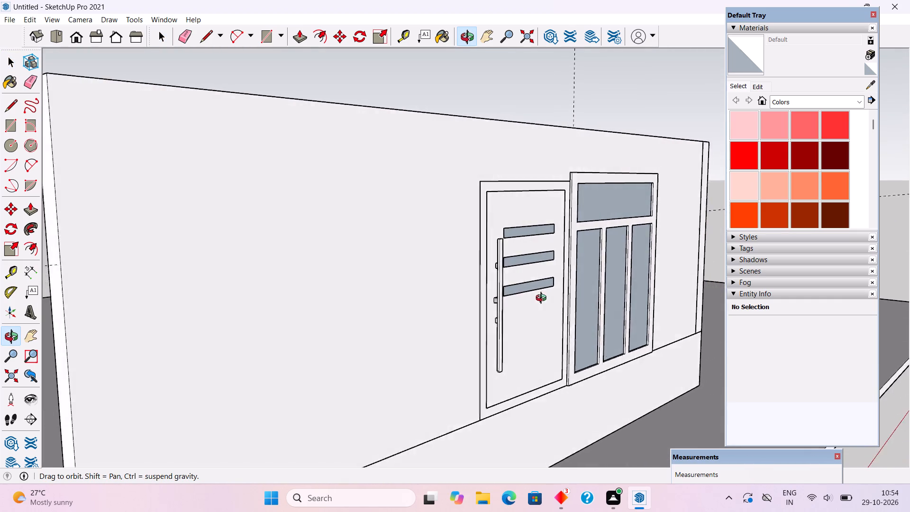
pyautogui.moveTo(543, 299); pyautogui.dragTo(584, 309, button='middle')
pyautogui.scroll(-2, 584, 309)
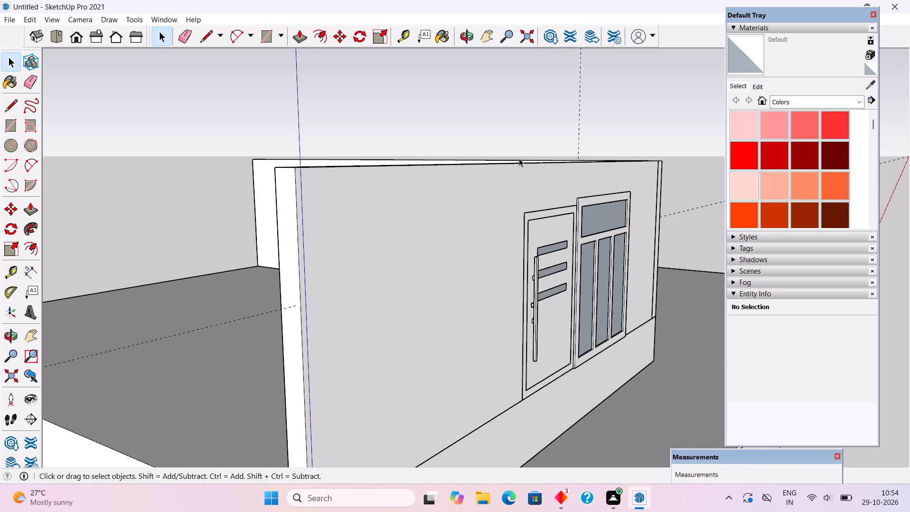
pyautogui.scroll(-4, 518, 157)
pyautogui.scroll(-1, 521, 203)
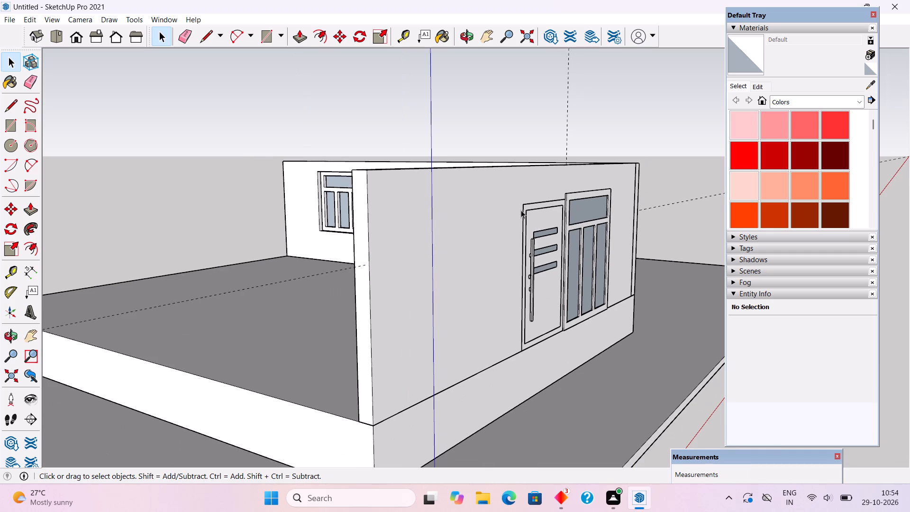
pyautogui.scroll(-2, 521, 210)
pyautogui.moveTo(529, 231); pyautogui.dragTo(524, 222, button='middle')
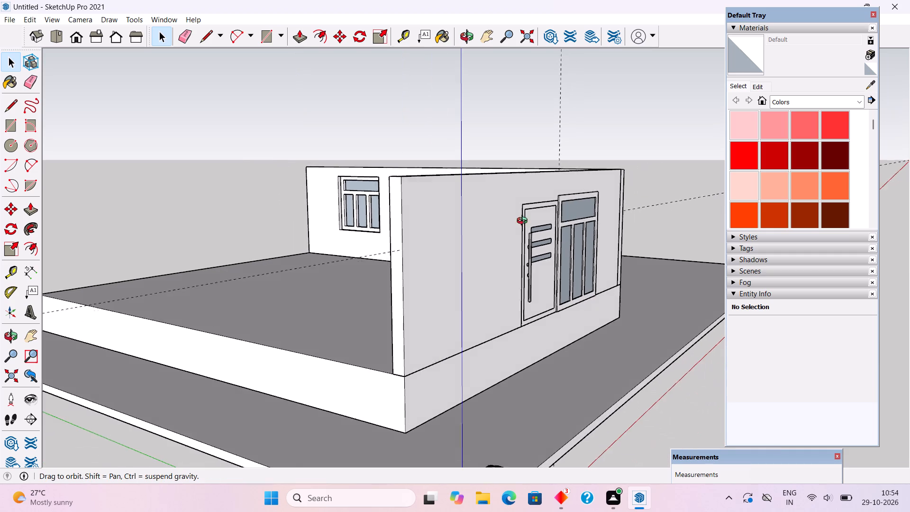
pyautogui.moveTo(524, 222); pyautogui.dragTo(482, 179, button='middle')
pyautogui.scroll(-2, 482, 179)
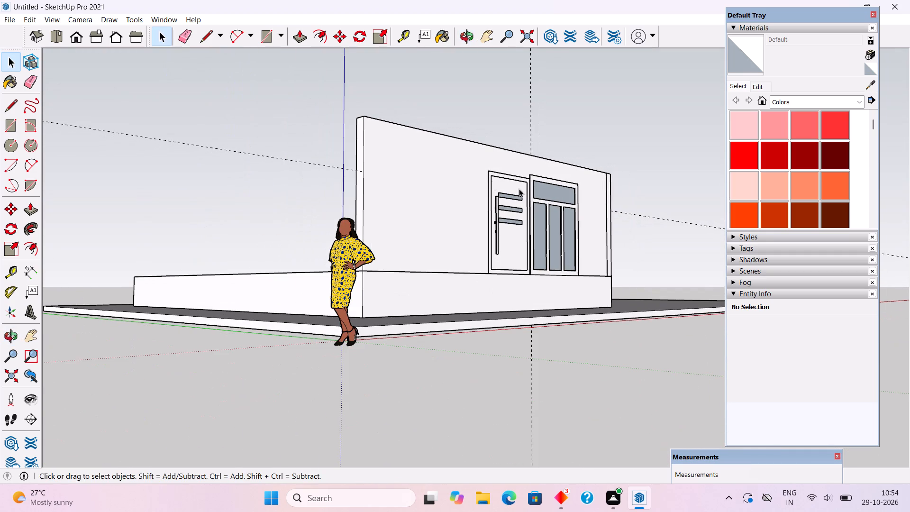
pyautogui.moveTo(493, 187); pyautogui.dragTo(330, 253, button='middle')
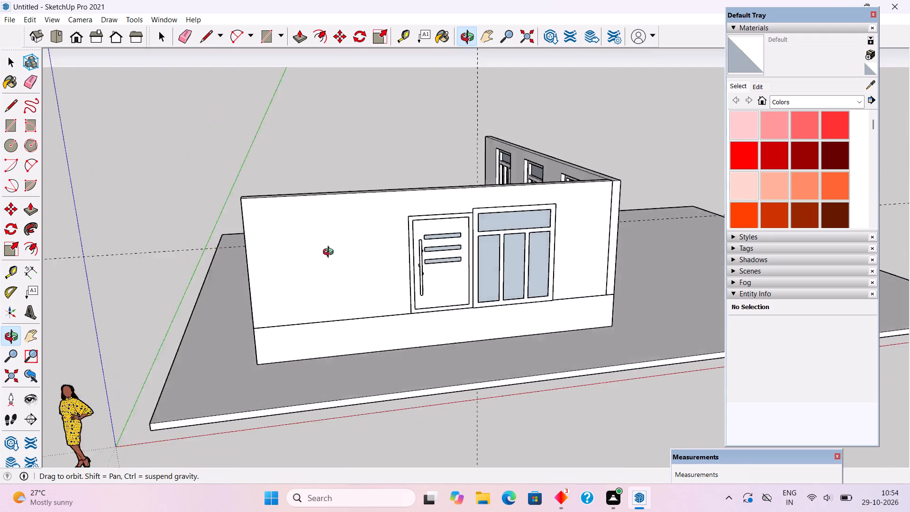
# Open the slab group and pull its face on the door side outward by about 2' 10 3/16".
pyautogui.moveTo(330, 253); pyautogui.dragTo(318, 235, button='middle')
pyautogui.scroll(2, 337, 217)
pyautogui.moveTo(556, 294); pyautogui.dragTo(348, 327, button='middle')
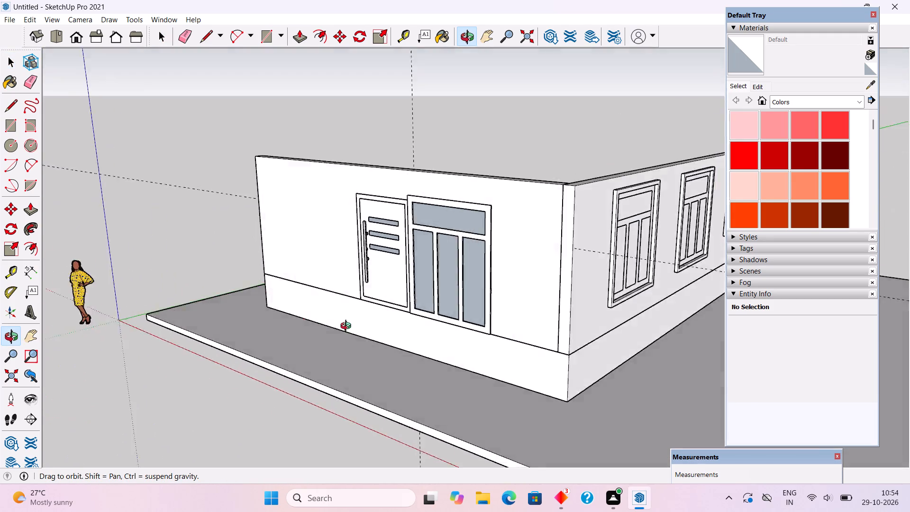
pyautogui.moveTo(348, 327); pyautogui.dragTo(452, 331, button='middle')
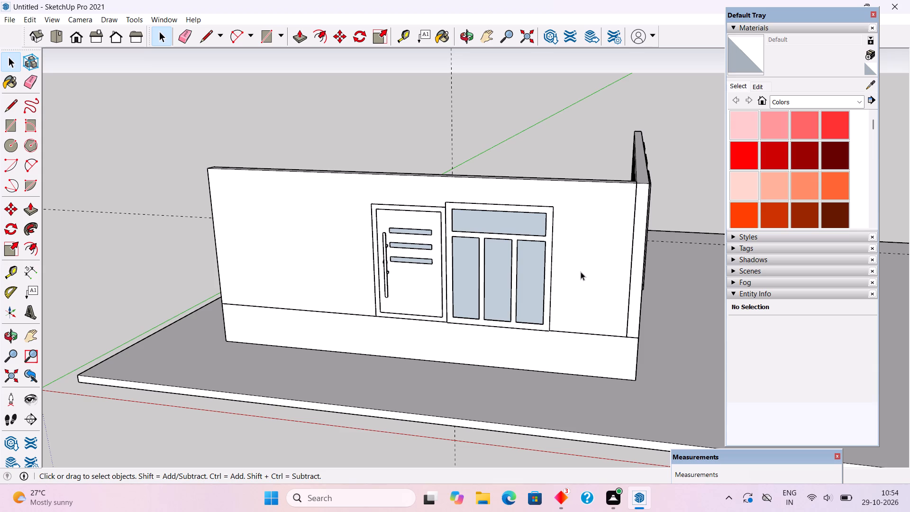
pyautogui.moveTo(627, 305); pyautogui.dragTo(444, 288, button='middle')
pyautogui.scroll(-5, 418, 247)
pyautogui.tripleClick(467, 361)
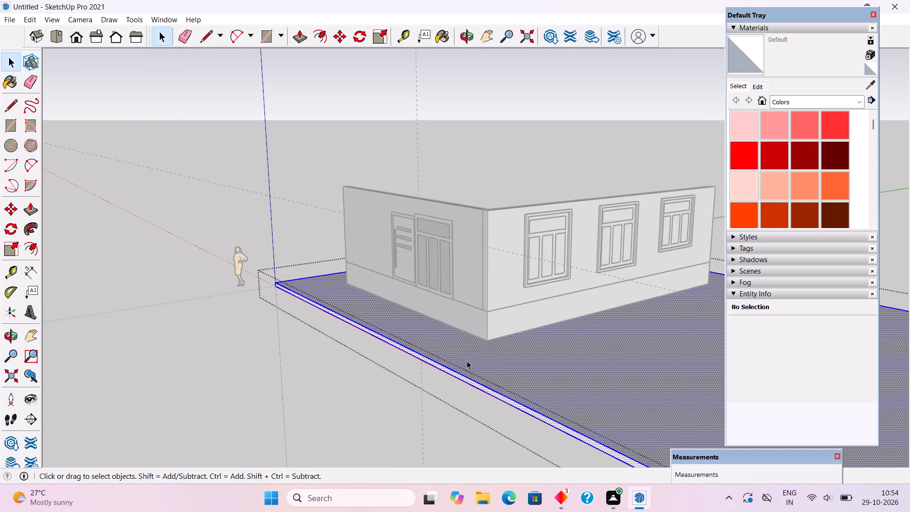
pyautogui.scroll(9, 458, 383)
pyautogui.press('p')
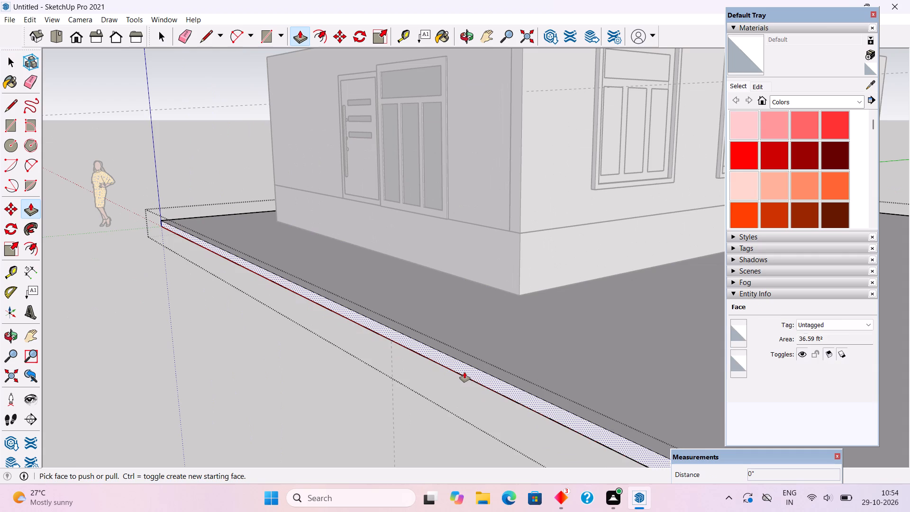
pyautogui.click(464, 372)
pyautogui.click(391, 386)
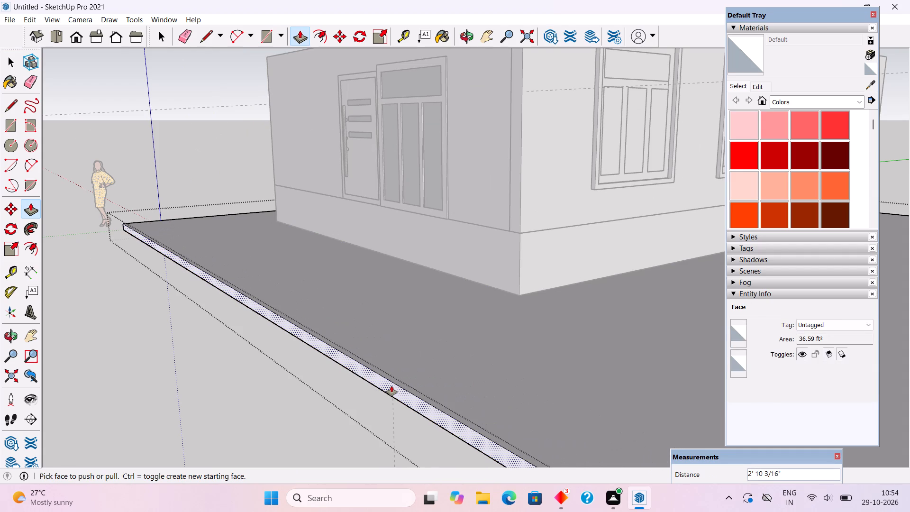
# Push the slab's window-side face in about 36' 10 5/16" to the base block, and pull it back outward by 4'.
pyautogui.scroll(-4, 279, 216)
pyautogui.scroll(-2, 243, 177)
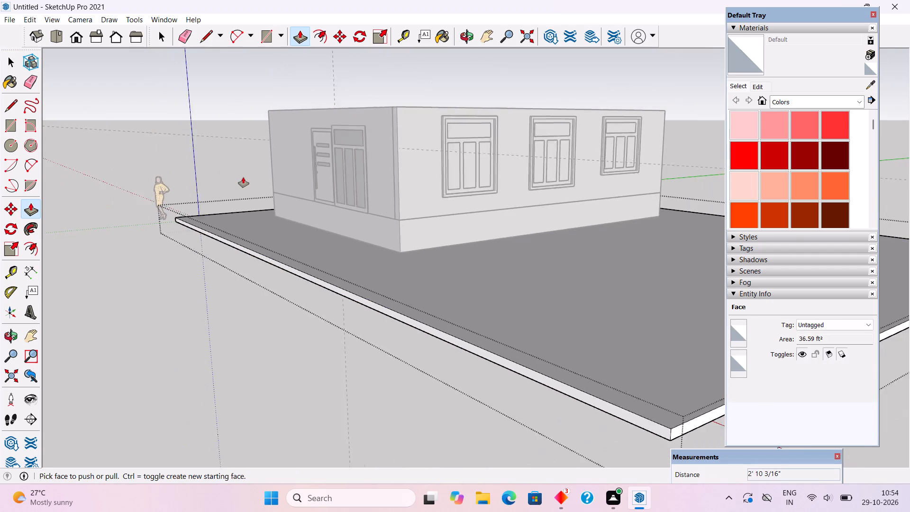
pyautogui.scroll(-3, 243, 177)
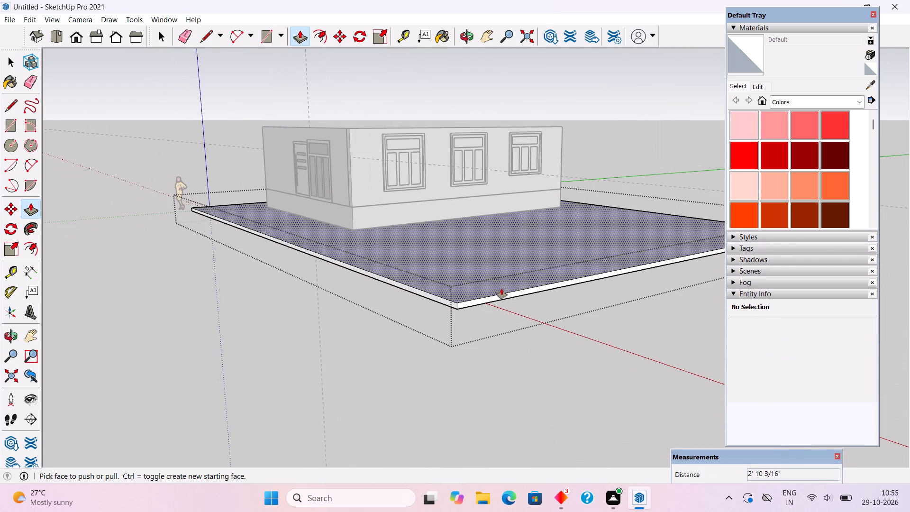
pyautogui.click(501, 294)
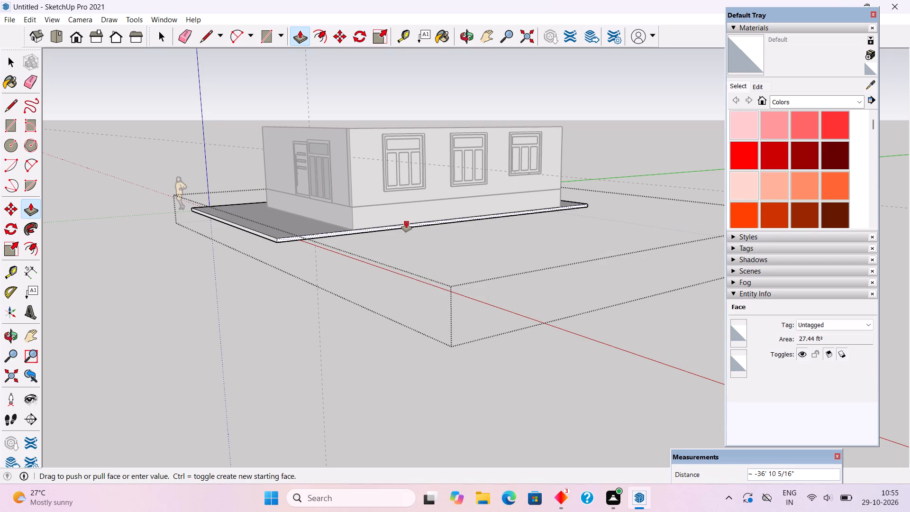
pyautogui.click(406, 222)
pyautogui.click(398, 228)
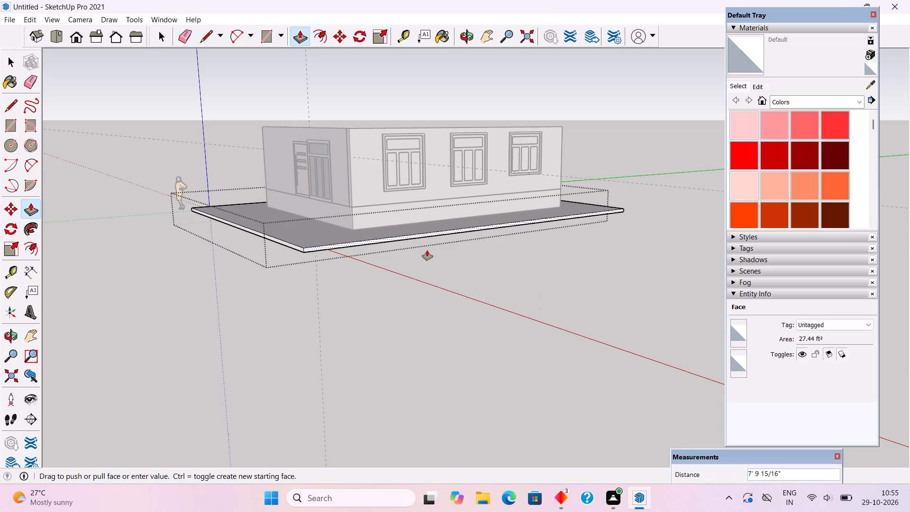
pyautogui.write("4'")
pyautogui.press('Return')
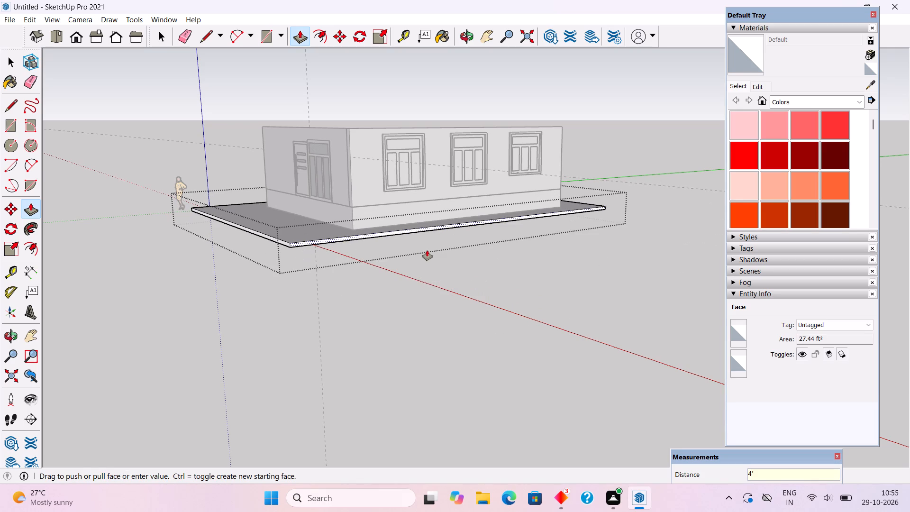
pyautogui.press('space')
pyautogui.click(474, 280)
# Open the base block group and pull its front face below the door outward by 6' as a porch platform.
pyautogui.moveTo(399, 216); pyautogui.dragTo(432, 243, button='middle')
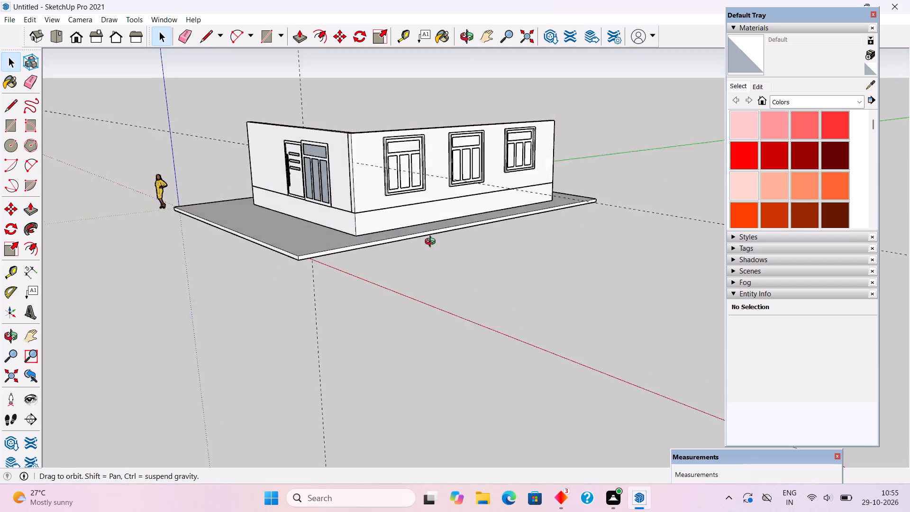
pyautogui.moveTo(432, 243); pyautogui.dragTo(576, 305, button='middle')
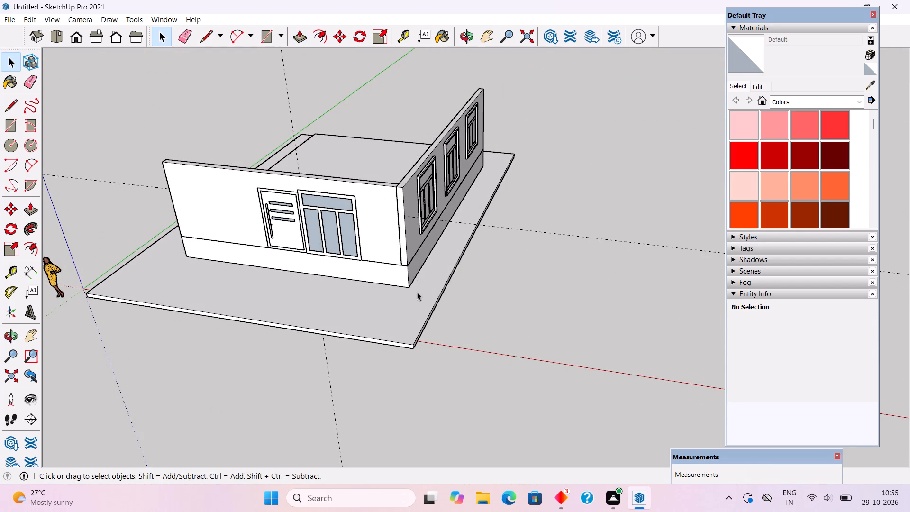
pyautogui.moveTo(376, 288); pyautogui.dragTo(446, 274, button='middle')
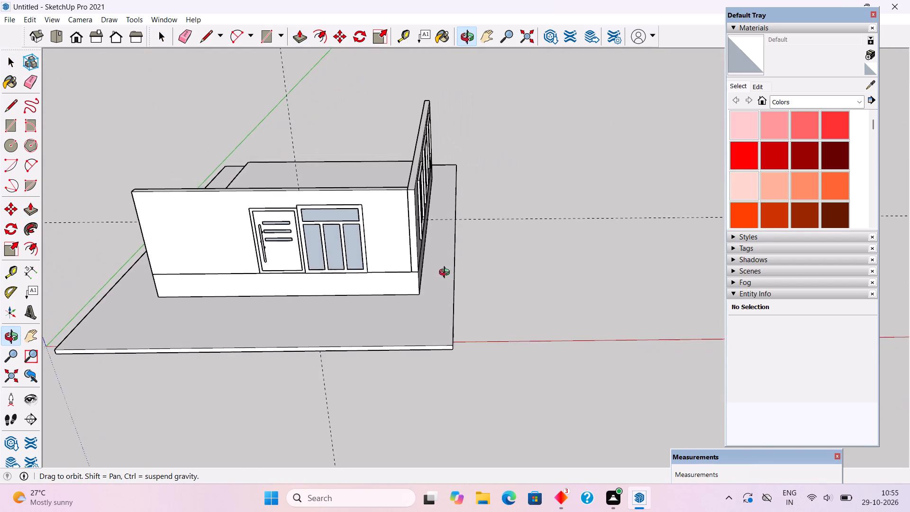
pyautogui.moveTo(446, 274); pyautogui.dragTo(448, 287, button='middle')
pyautogui.scroll(2, 448, 287)
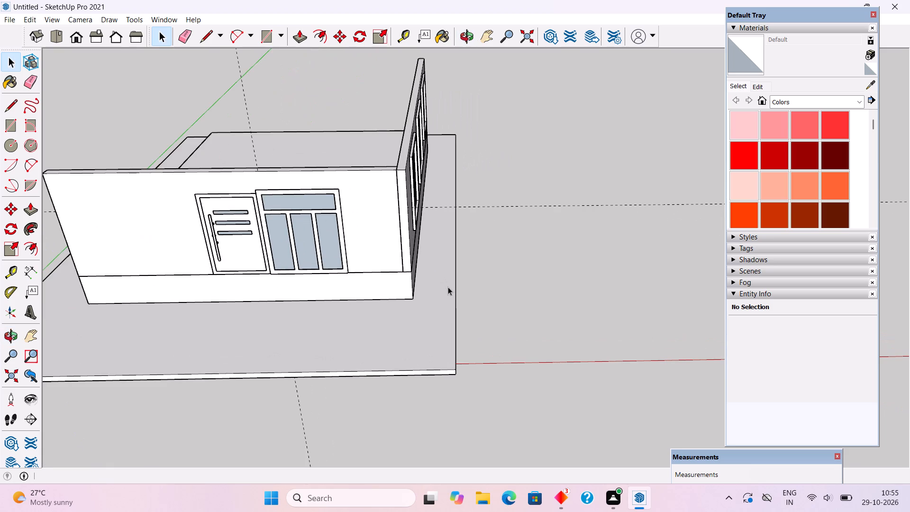
pyautogui.moveTo(391, 285); pyautogui.dragTo(386, 257, button='middle')
pyautogui.tripleClick(376, 279)
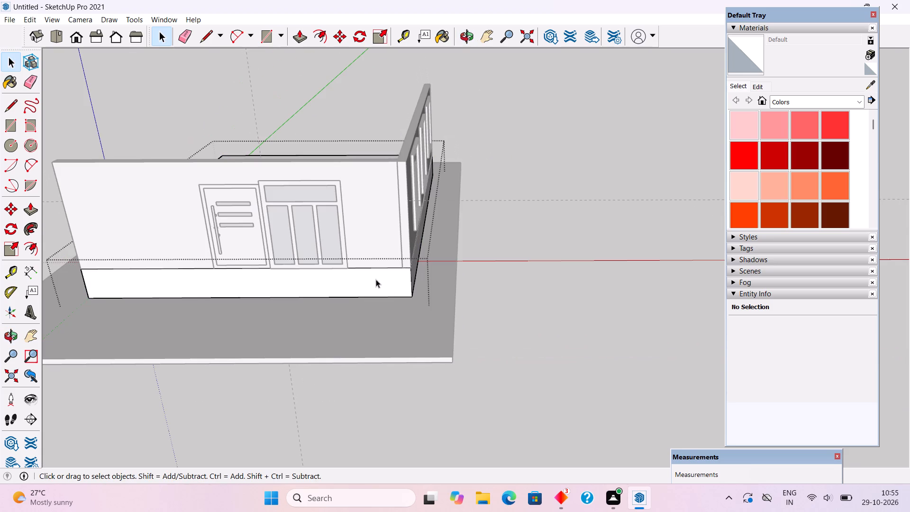
pyautogui.press('p')
pyautogui.click(376, 279)
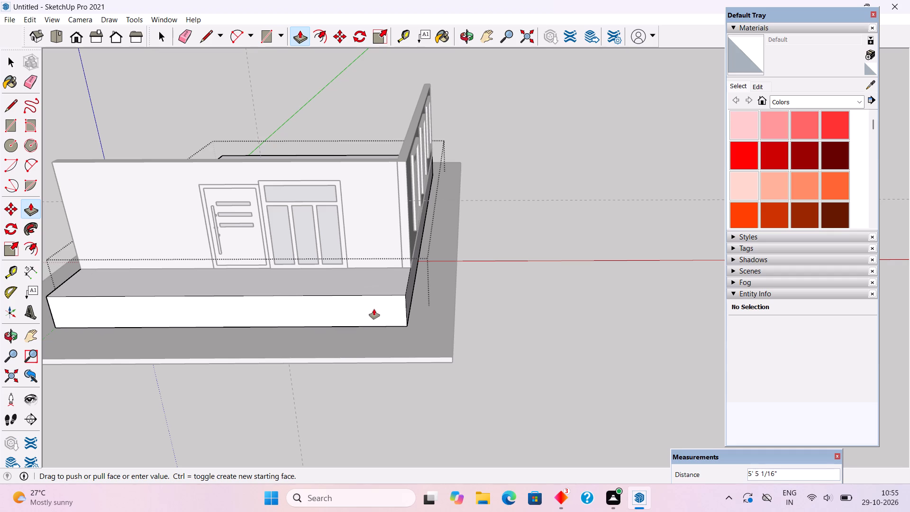
pyautogui.write("6'")
pyautogui.press('Return')
pyautogui.click(501, 295)
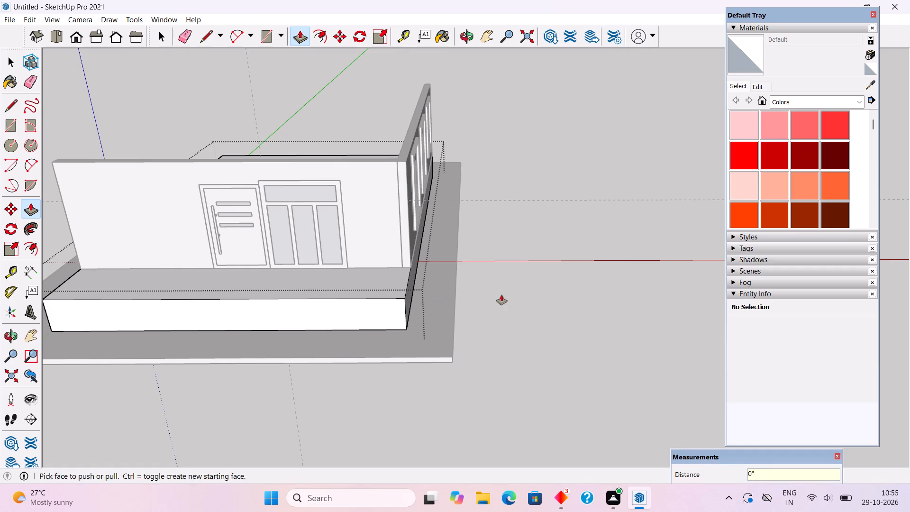
pyautogui.press('space')
pyautogui.click(501, 295)
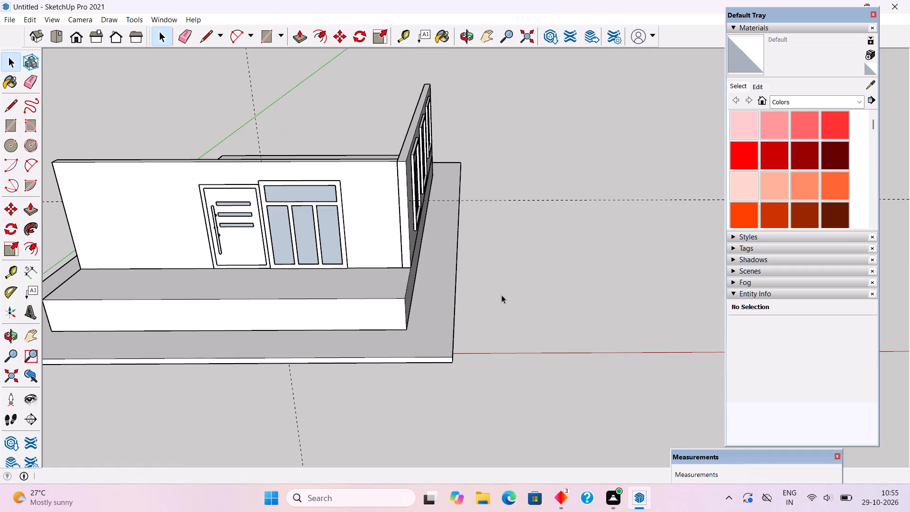
# Examine the base block's front platform, the slab margins and the door and grille wall from several sides and up close.
pyautogui.moveTo(501, 295); pyautogui.dragTo(240, 302, button='middle')
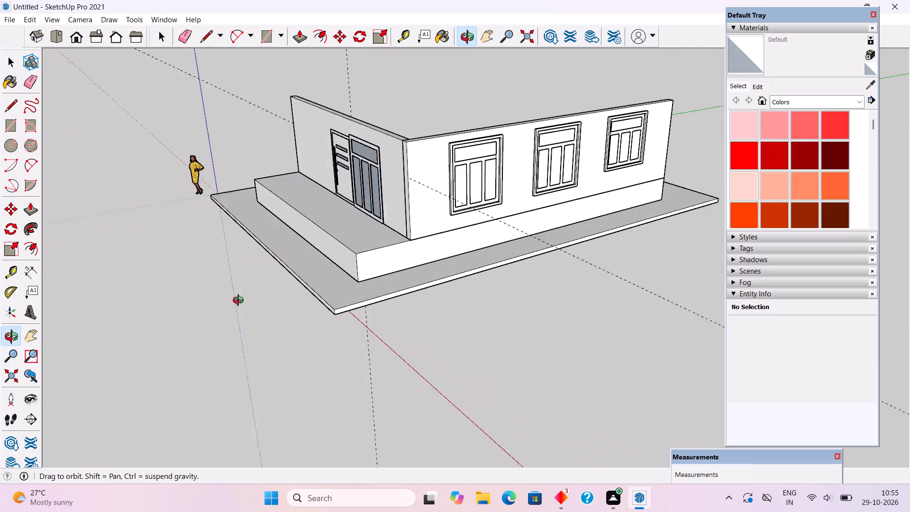
pyautogui.moveTo(240, 302); pyautogui.dragTo(239, 335, button='middle')
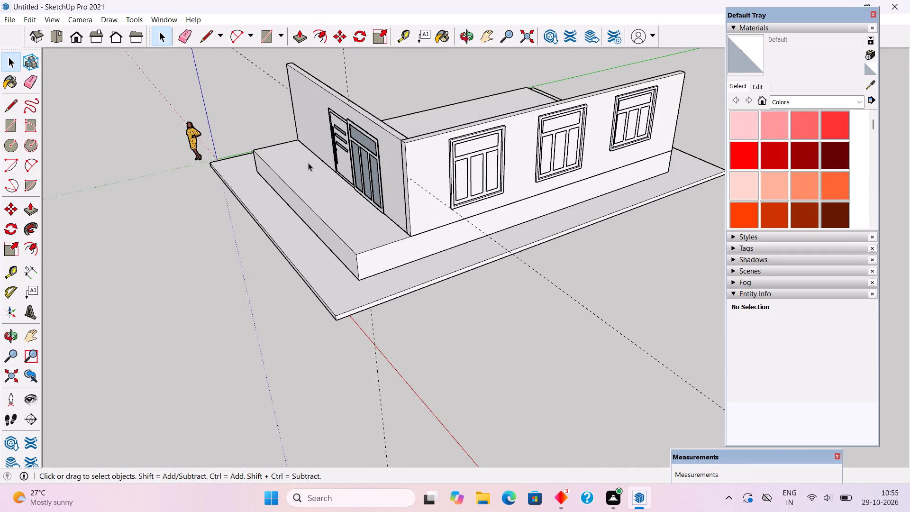
pyautogui.moveTo(315, 171); pyautogui.dragTo(606, 220, button='middle')
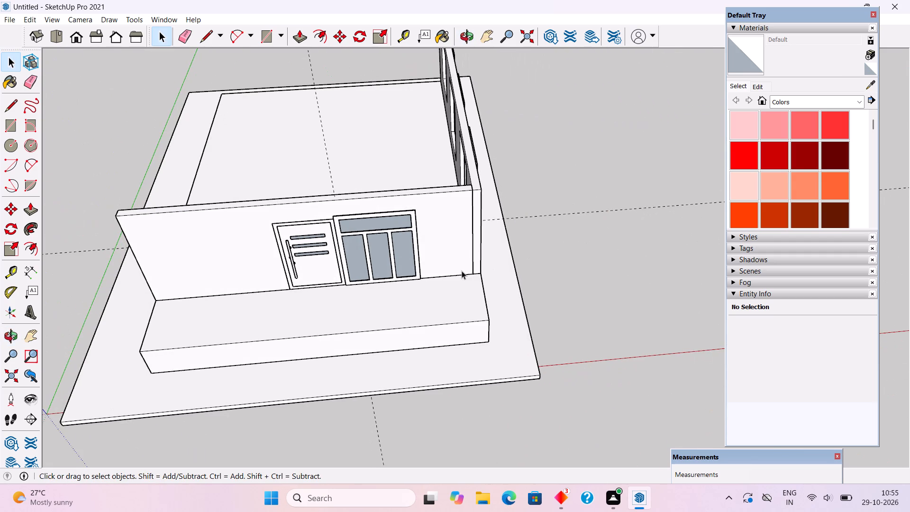
pyautogui.moveTo(462, 269); pyautogui.dragTo(509, 231, button='middle')
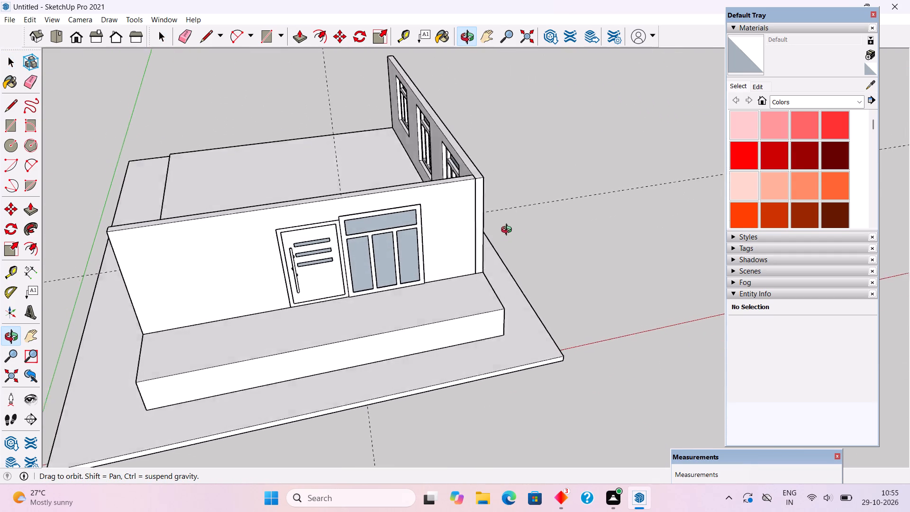
pyautogui.moveTo(509, 231); pyautogui.dragTo(455, 231, button='middle')
pyautogui.scroll(-3, 261, 255)
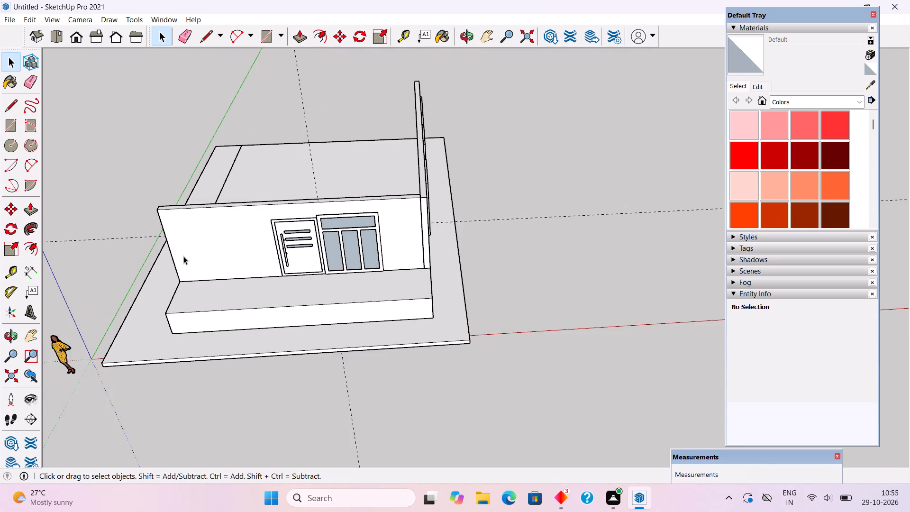
pyautogui.scroll(6, 85, 259)
pyautogui.scroll(1, 137, 260)
pyautogui.moveTo(198, 238); pyautogui.dragTo(188, 165, button='middle')
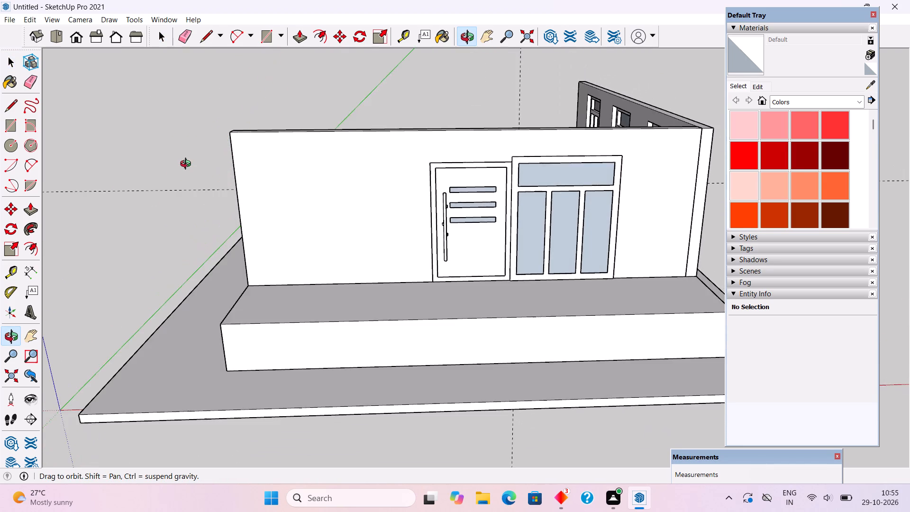
pyautogui.moveTo(188, 165); pyautogui.dragTo(223, 154, button='middle')
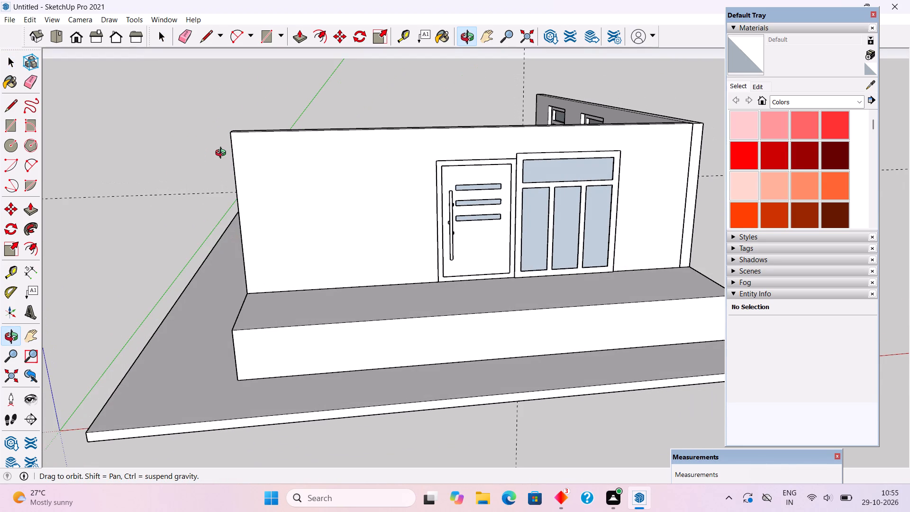
pyautogui.moveTo(223, 154); pyautogui.dragTo(233, 143, button='middle')
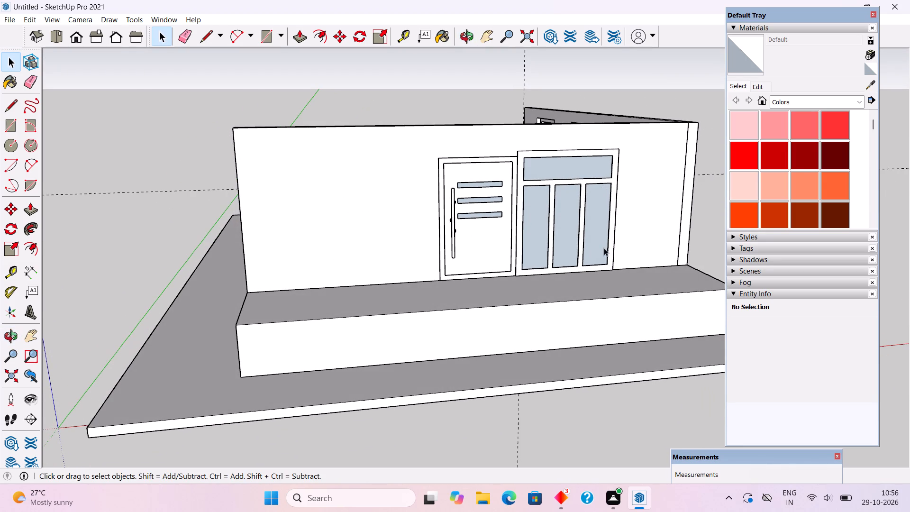
pyautogui.scroll(10, 602, 255)
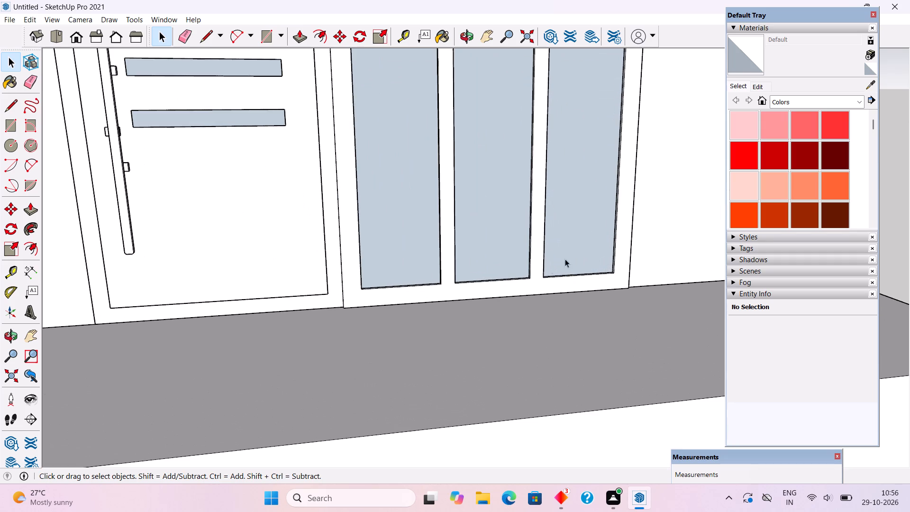
pyautogui.moveTo(503, 276); pyautogui.dragTo(399, 255, button='middle')
pyautogui.scroll(-4, 400, 256)
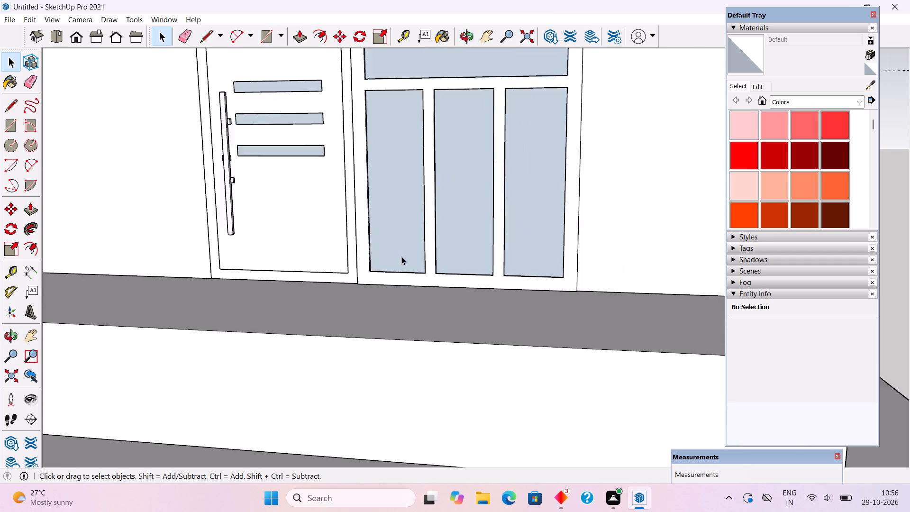
pyautogui.scroll(-6, 401, 256)
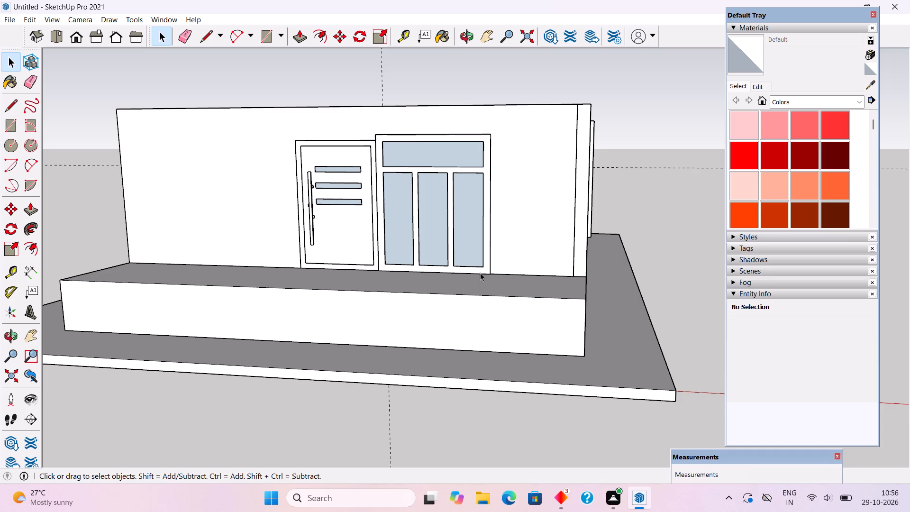
# Combine the grille's three vertical panes and its top pane beside the door into one group.
pyautogui.scroll(6, 471, 257)
pyautogui.click(471, 257)
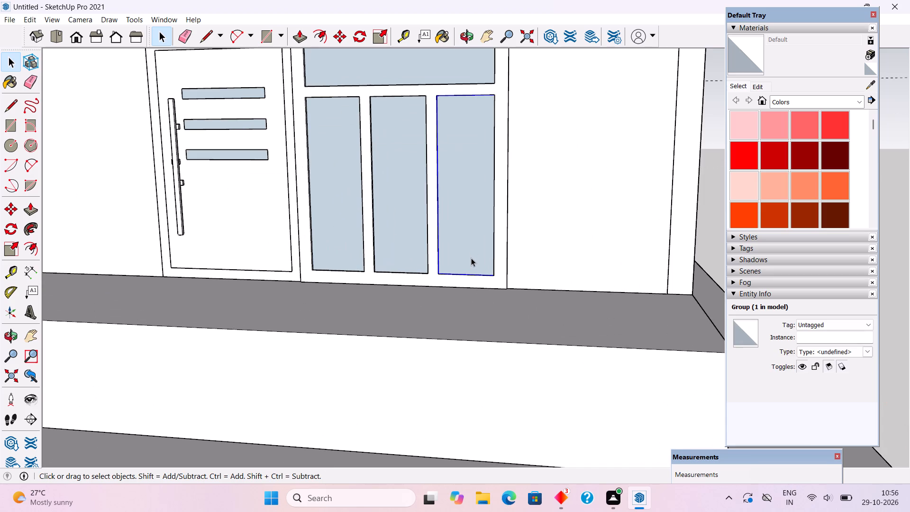
pyautogui.keyDown('ctrl'); pyautogui.click(400, 210); pyautogui.keyUp('ctrl')
pyautogui.keyDown('ctrl'); pyautogui.click(345, 209); pyautogui.keyUp('ctrl')
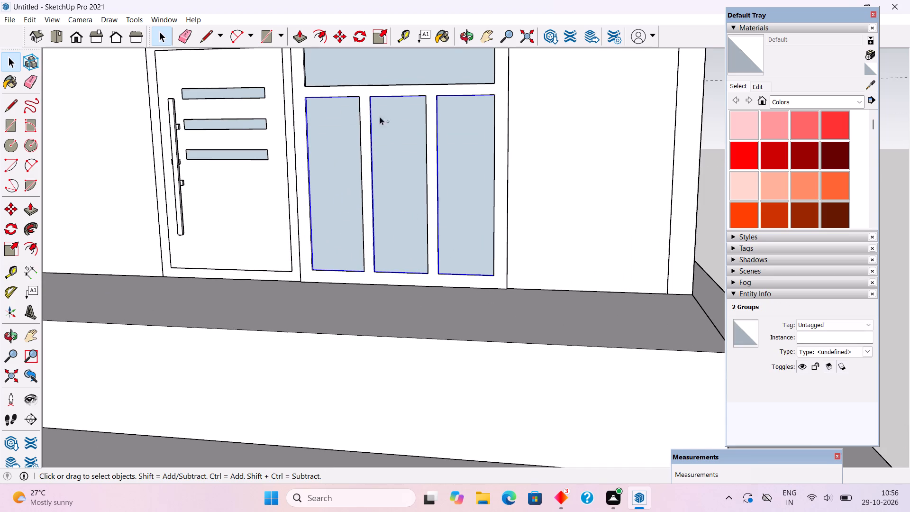
pyautogui.keyDown('ctrl'); pyautogui.click(396, 58); pyautogui.keyUp('ctrl')
pyautogui.keyDown('ctrl'); pyautogui.rightClick(406, 76); pyautogui.keyUp('ctrl')
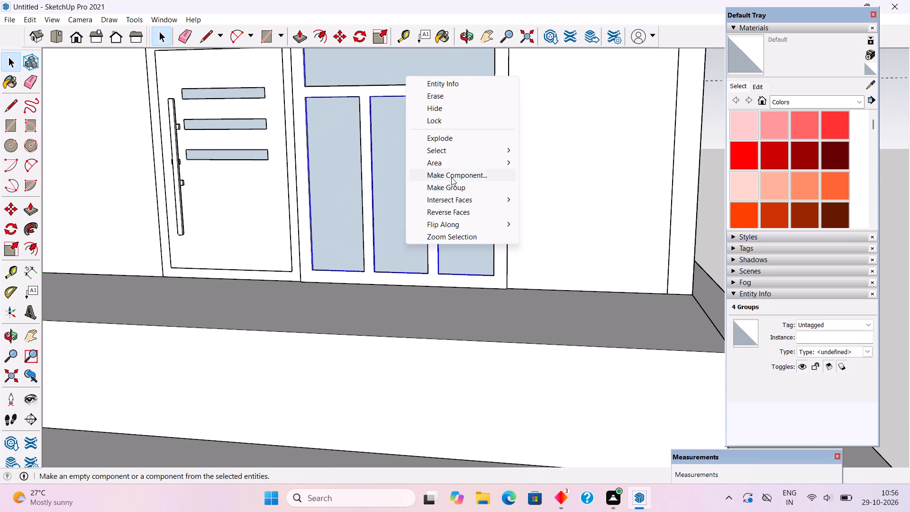
pyautogui.keyDown('ctrl'); pyautogui.click(458, 188); pyautogui.keyUp('ctrl')
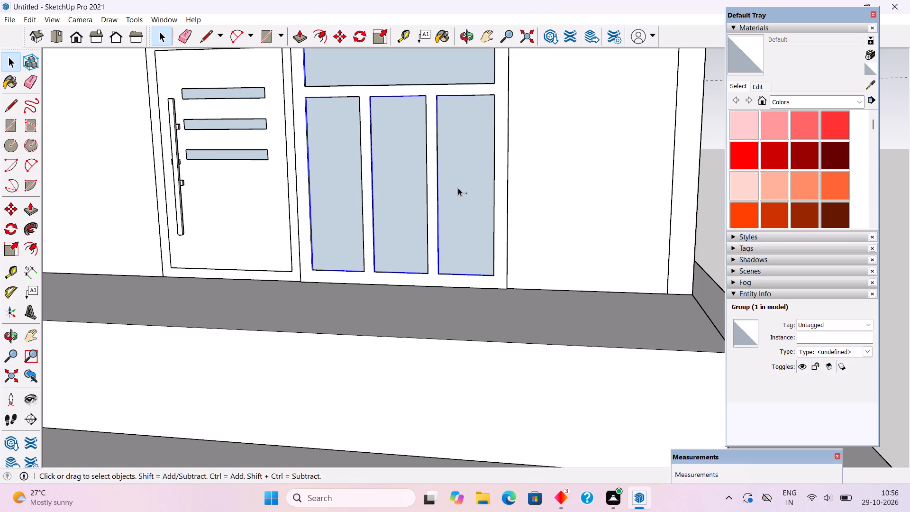
# Hide the group of four panes in the grille beside the door.
pyautogui.rightClick(457, 188)
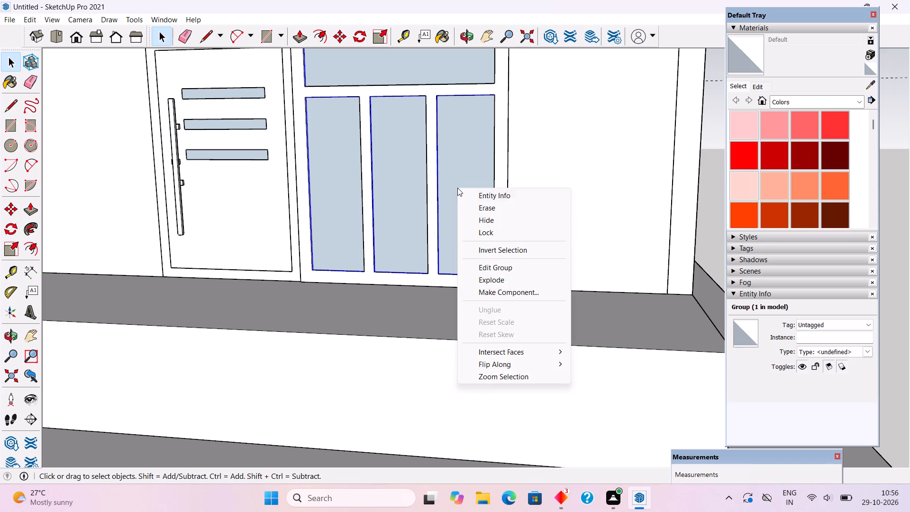
pyautogui.click(473, 214)
pyautogui.moveTo(471, 228); pyautogui.dragTo(417, 277, button='middle')
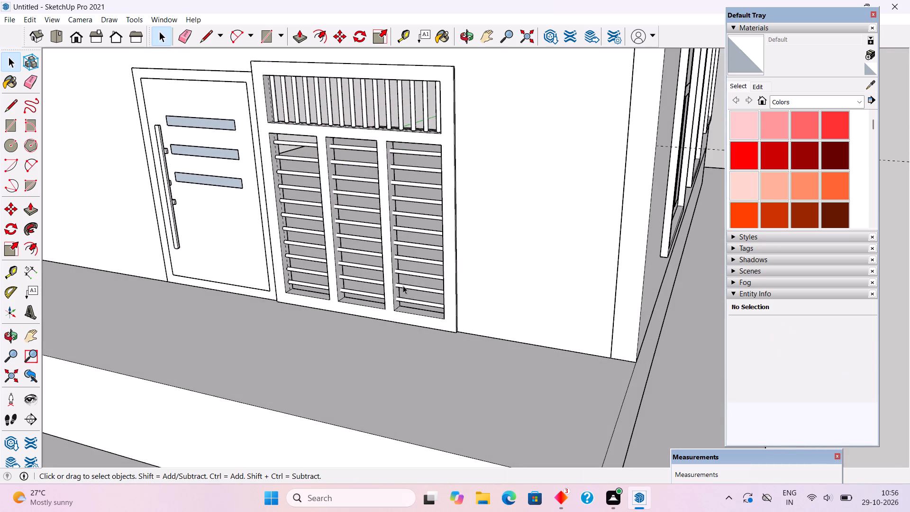
# Hide the base block group with its front platform beneath the door and grille wall.
pyautogui.scroll(7, 403, 290)
pyautogui.moveTo(501, 361); pyautogui.dragTo(568, 289, button='middle')
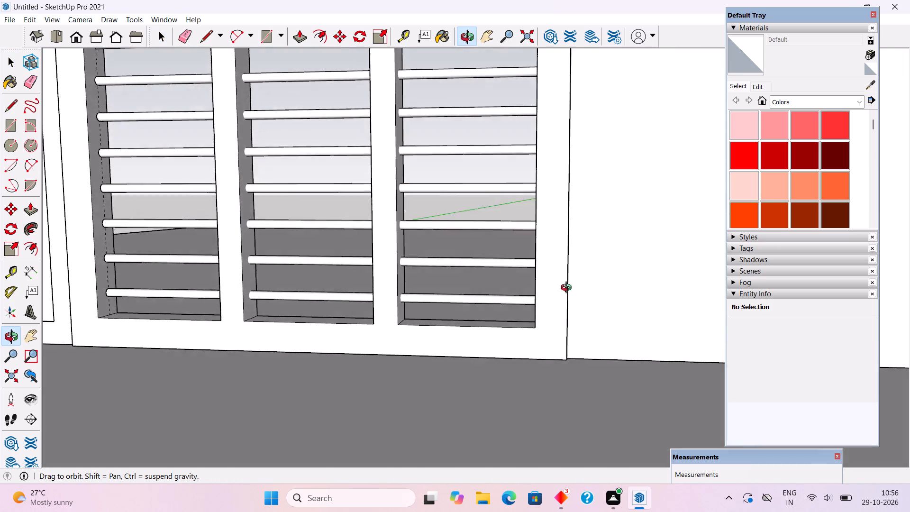
pyautogui.moveTo(568, 289); pyautogui.dragTo(459, 285, button='middle')
pyautogui.scroll(-6, 458, 281)
pyautogui.click(459, 358)
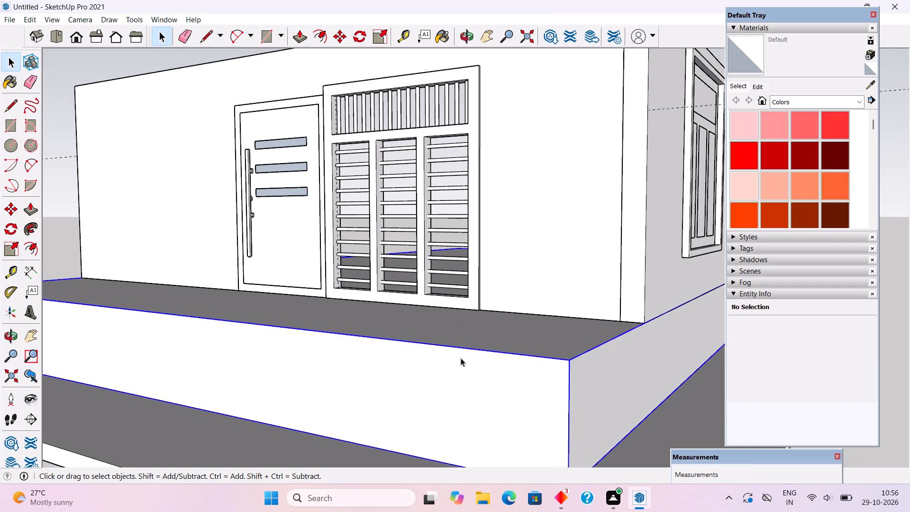
pyautogui.rightClick(462, 357)
pyautogui.click(505, 183)
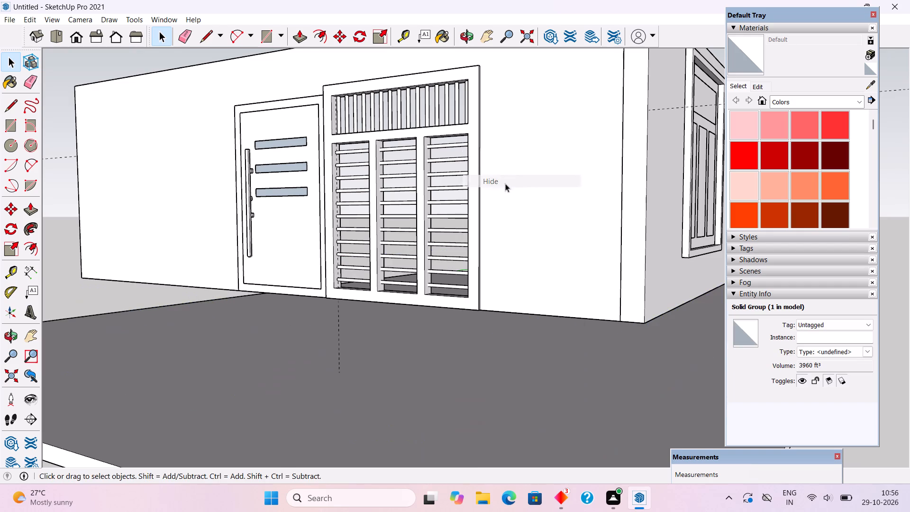
# Delete the lowest horizontal rod running across the three vertical openings of the grille beside the door.
pyautogui.moveTo(479, 299); pyautogui.dragTo(508, 203, button='middle')
pyautogui.moveTo(460, 250); pyautogui.dragTo(460, 304, button='middle')
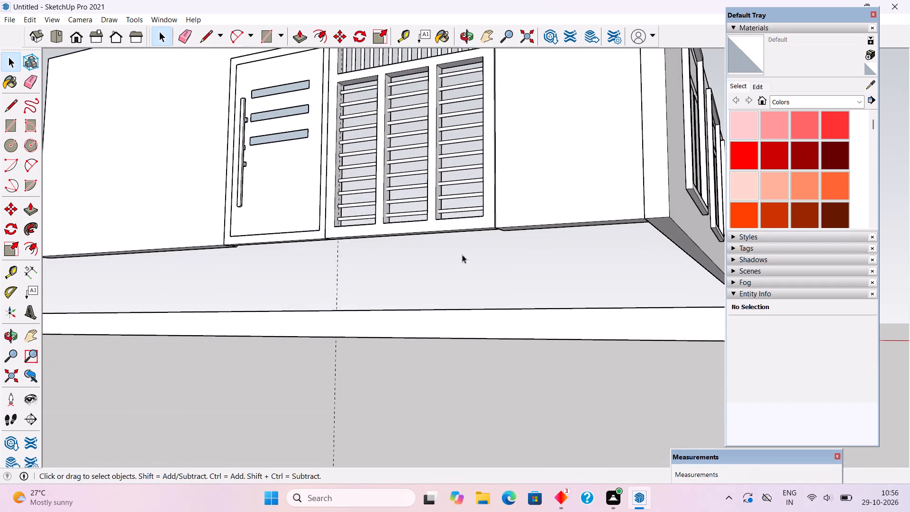
pyautogui.scroll(6, 464, 238)
pyautogui.moveTo(560, 217); pyautogui.dragTo(592, 223, button='middle')
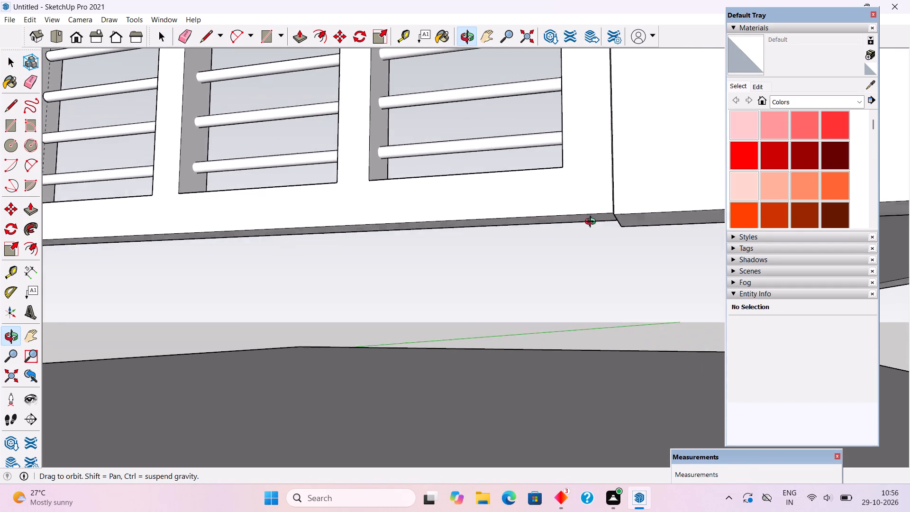
pyautogui.moveTo(592, 223); pyautogui.dragTo(592, 232, button='middle')
pyautogui.scroll(-3, 538, 174)
pyautogui.moveTo(544, 197); pyautogui.dragTo(586, 263, button='middle')
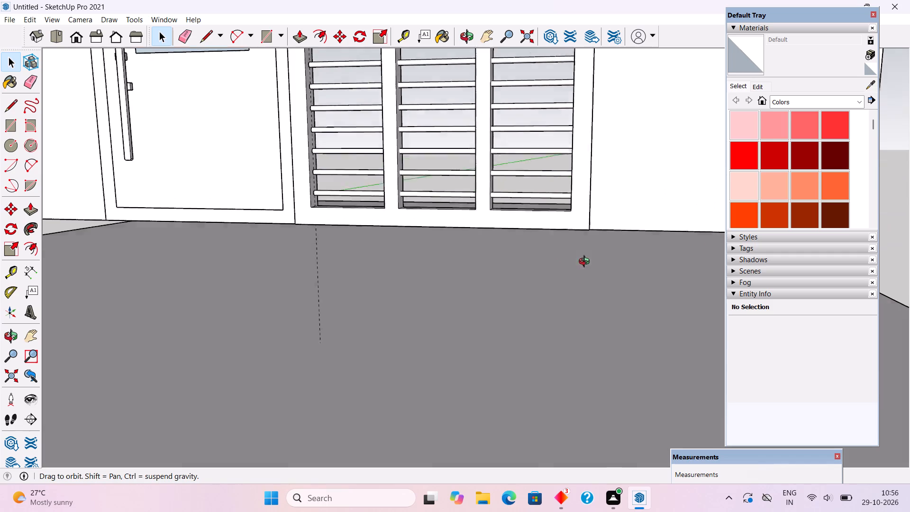
pyautogui.moveTo(586, 263); pyautogui.dragTo(599, 286, button='middle')
pyautogui.click(557, 217)
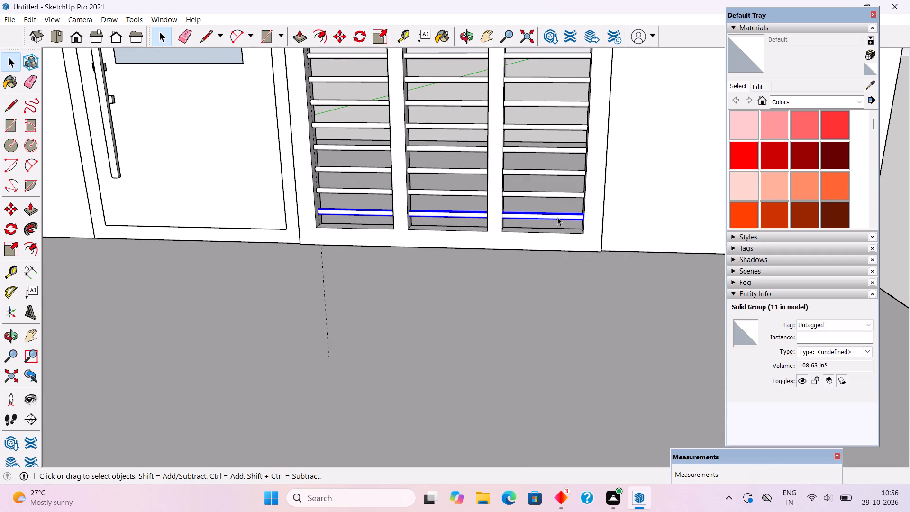
pyautogui.press('Delete')
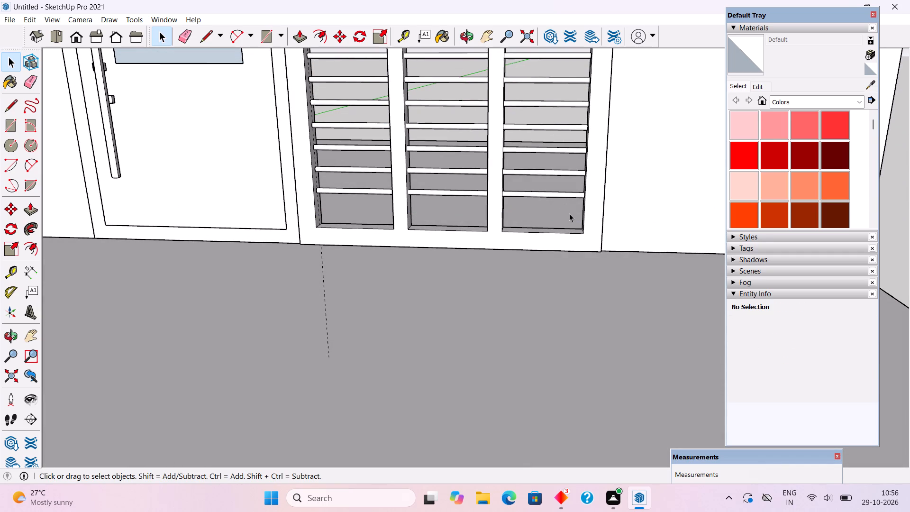
pyautogui.moveTo(569, 213); pyautogui.dragTo(588, 214, button='middle')
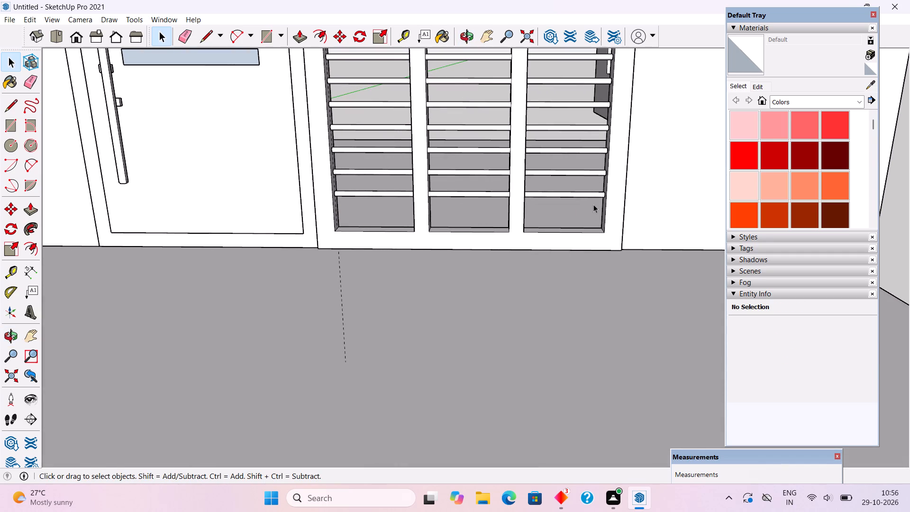
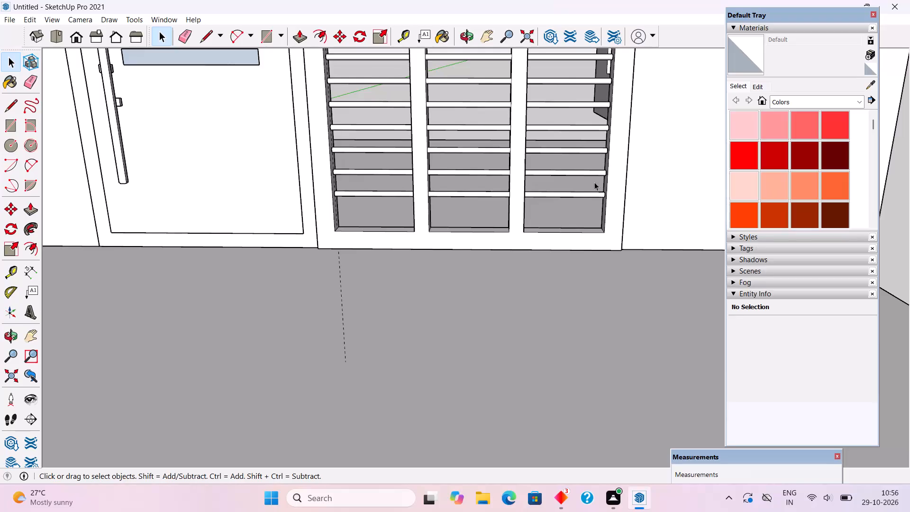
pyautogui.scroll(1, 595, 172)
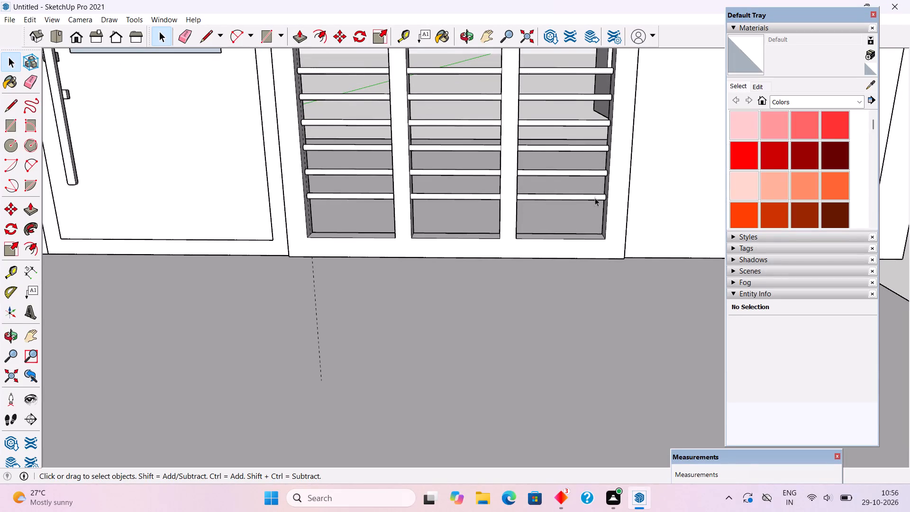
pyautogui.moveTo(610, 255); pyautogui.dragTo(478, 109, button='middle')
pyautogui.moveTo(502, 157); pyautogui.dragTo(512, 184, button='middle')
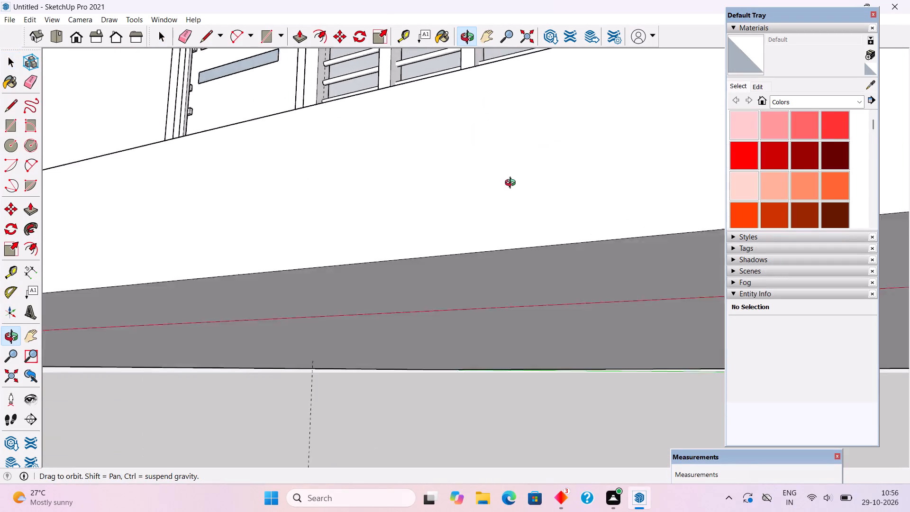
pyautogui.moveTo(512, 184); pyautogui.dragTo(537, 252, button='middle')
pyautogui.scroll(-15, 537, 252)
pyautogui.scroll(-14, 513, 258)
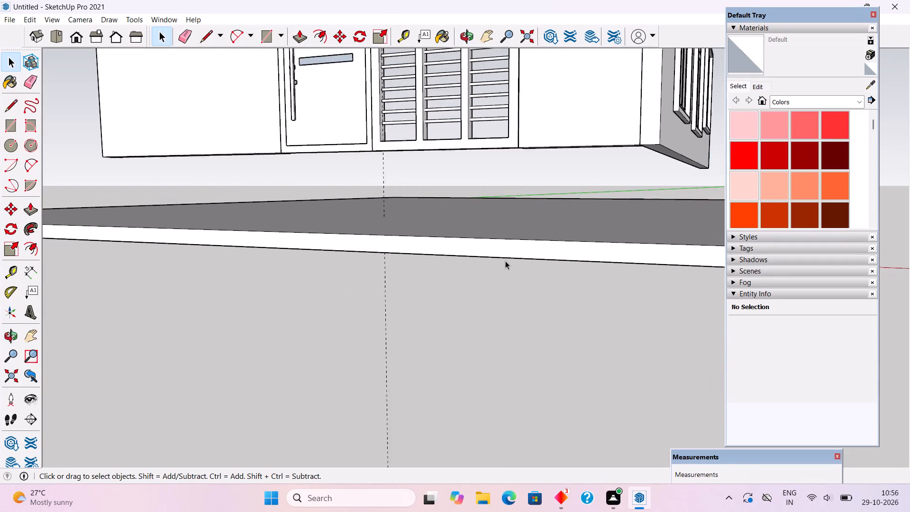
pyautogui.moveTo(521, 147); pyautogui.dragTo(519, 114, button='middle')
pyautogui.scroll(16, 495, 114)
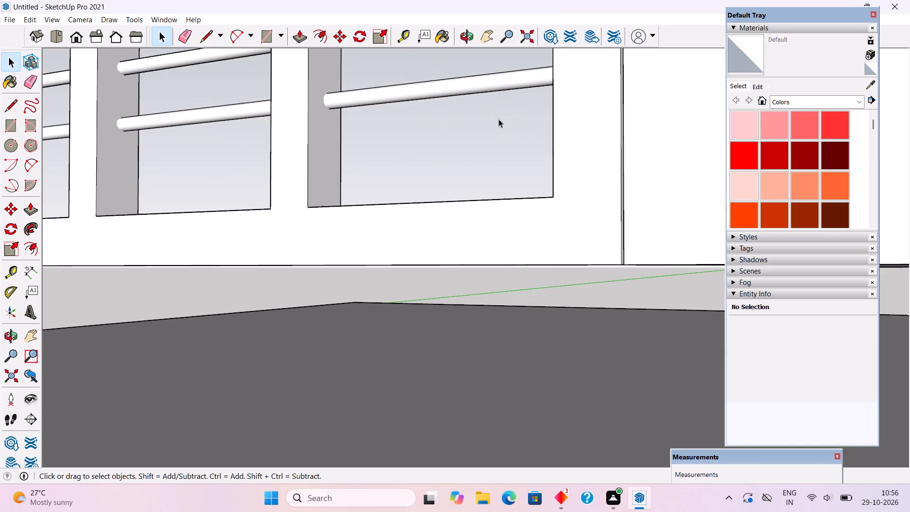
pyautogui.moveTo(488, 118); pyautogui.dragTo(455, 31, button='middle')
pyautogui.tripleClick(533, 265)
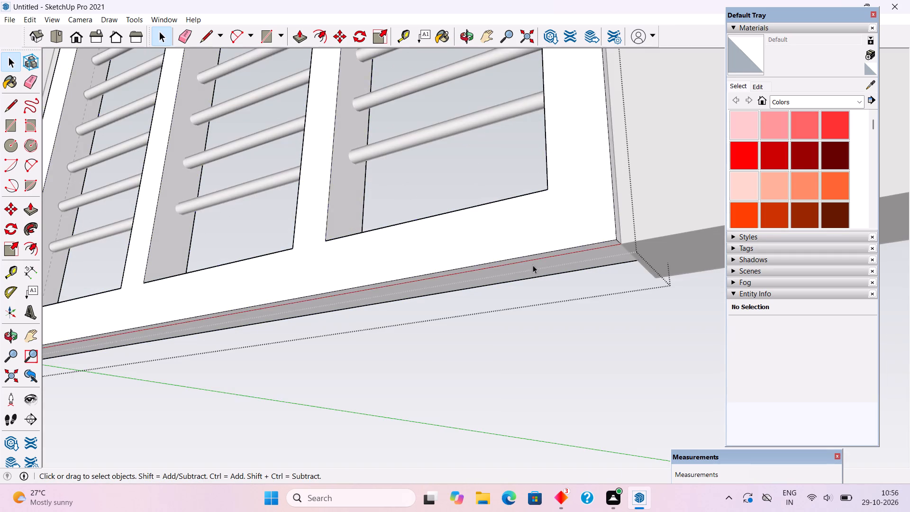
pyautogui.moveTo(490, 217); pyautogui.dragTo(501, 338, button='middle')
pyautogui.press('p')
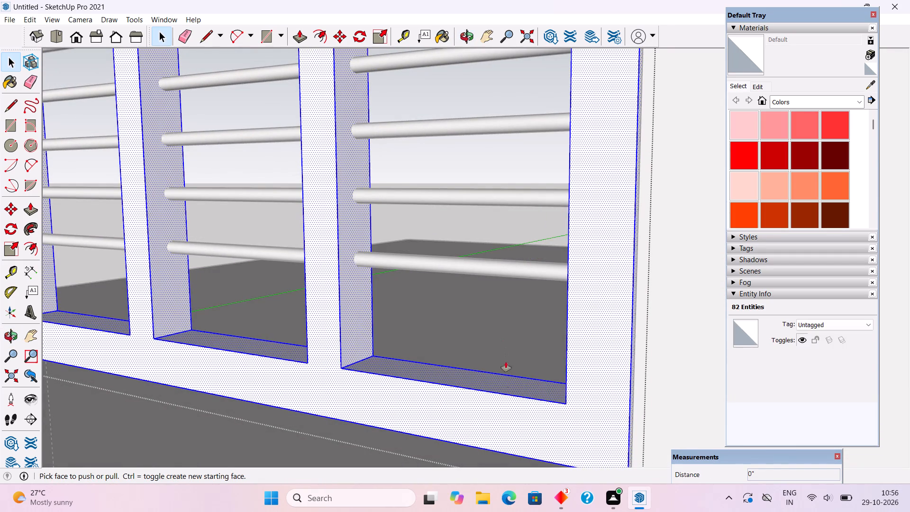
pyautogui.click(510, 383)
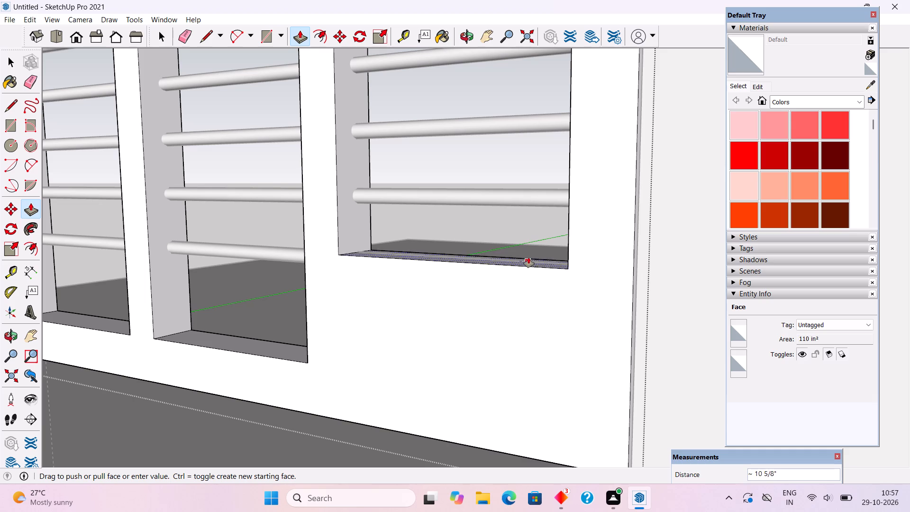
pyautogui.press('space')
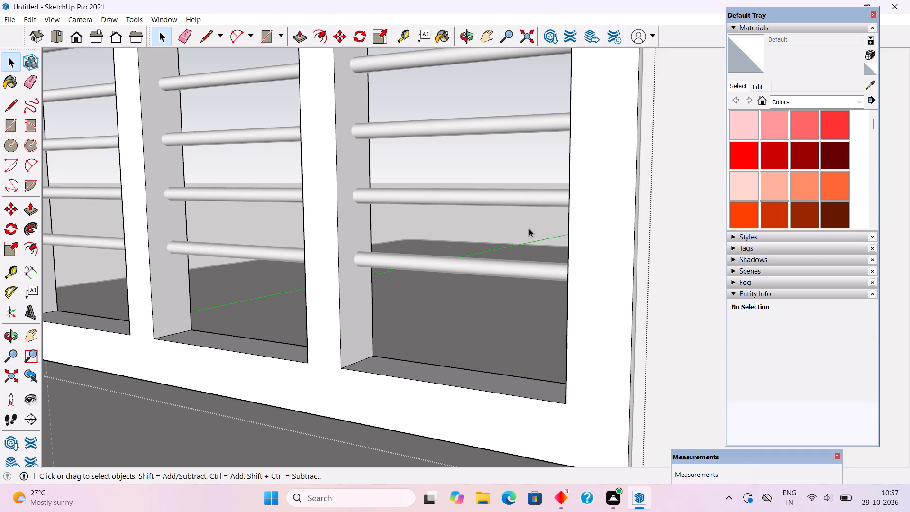
# Delete the lowest horizontal bar running across the three lower window openings beside the door.
pyautogui.click(529, 228)
pyautogui.click(529, 276)
pyautogui.click(529, 276)
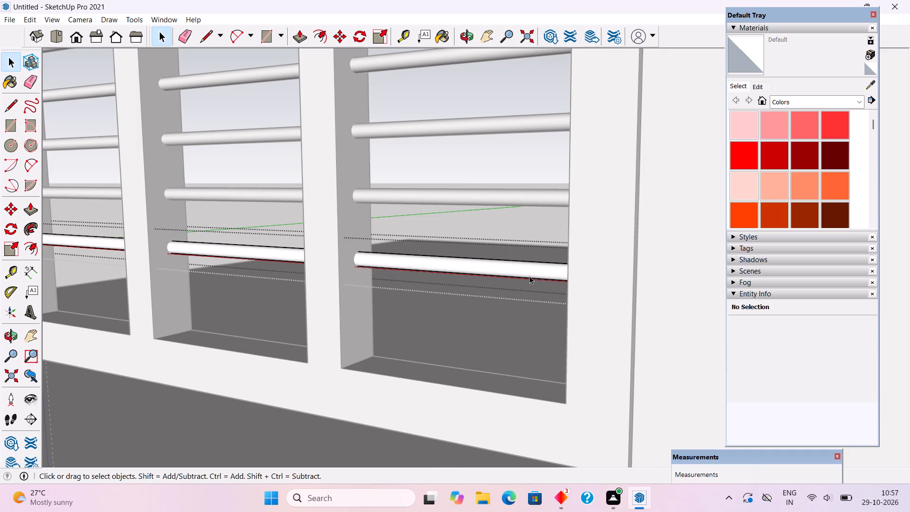
pyautogui.click(529, 276)
pyautogui.scroll(-6, 537, 242)
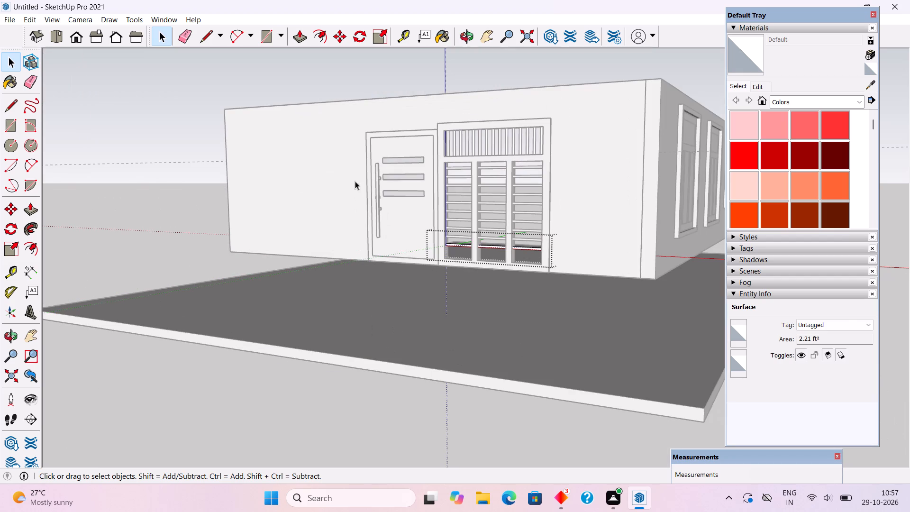
pyautogui.click(188, 112)
pyautogui.scroll(4, 616, 270)
pyautogui.scroll(4, 478, 237)
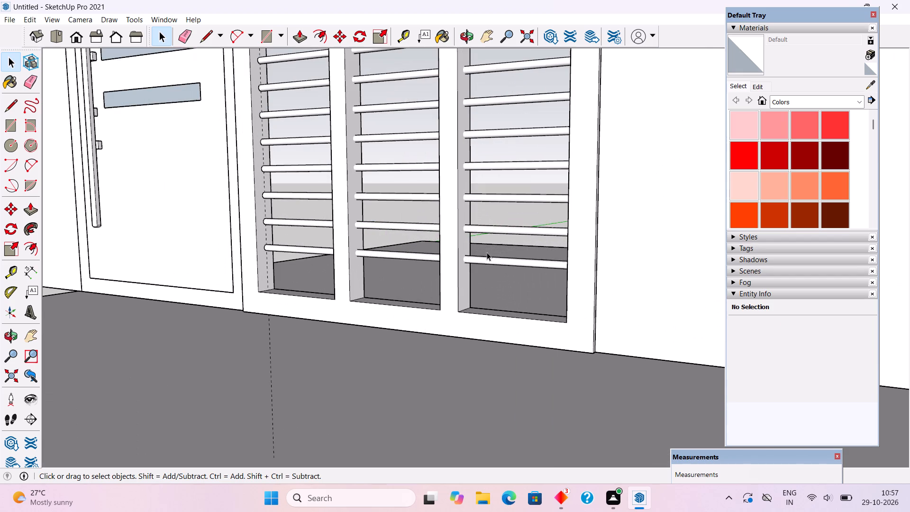
pyautogui.click(502, 263)
pyautogui.press('Delete')
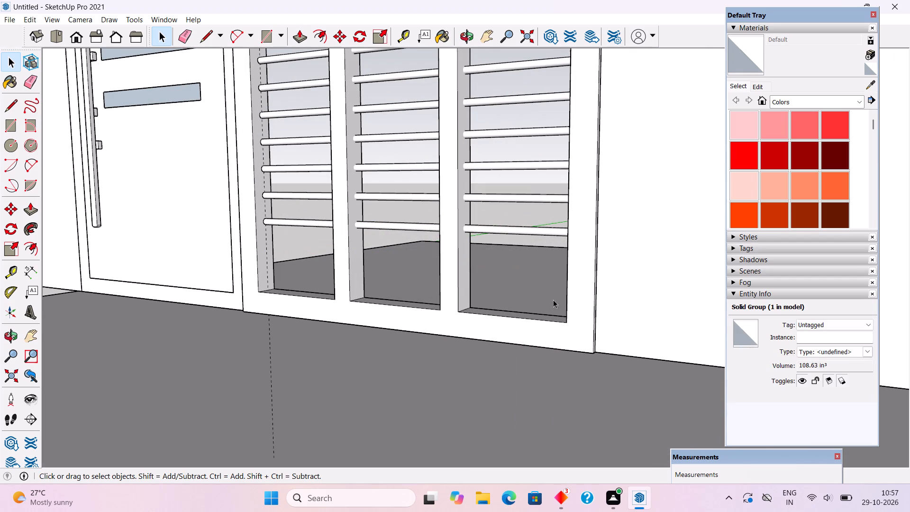
# Push/Pull the bottom inner face of the right lower window opening up by 1'.
pyautogui.moveTo(595, 361); pyautogui.dragTo(581, 327, button='middle')
pyautogui.scroll(-4, 581, 327)
pyautogui.moveTo(512, 291); pyautogui.dragTo(510, 321, button='middle')
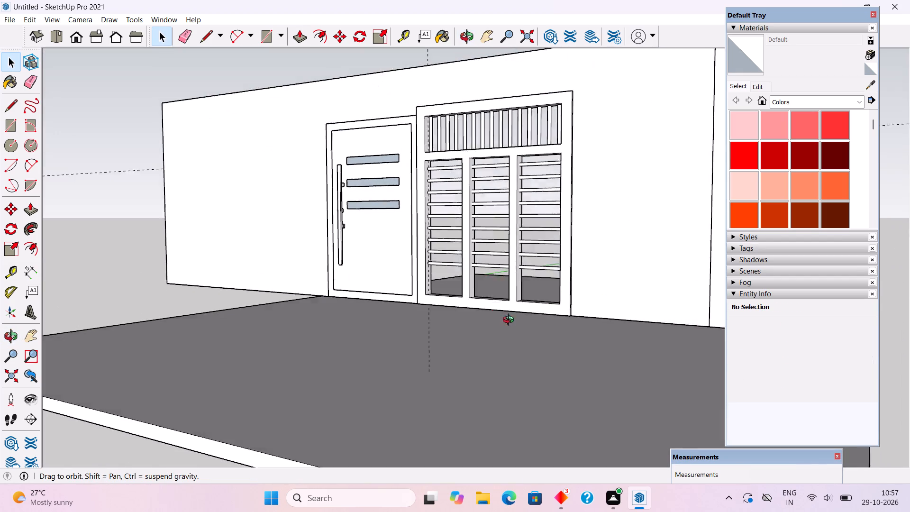
pyautogui.moveTo(510, 321); pyautogui.dragTo(554, 430, button='middle')
pyautogui.scroll(9, 558, 335)
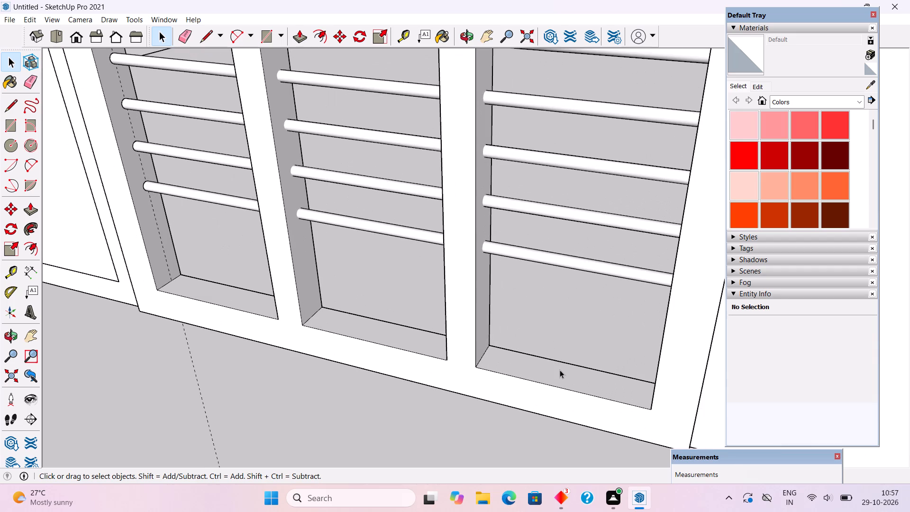
pyautogui.tripleClick(560, 370)
pyautogui.click(562, 377)
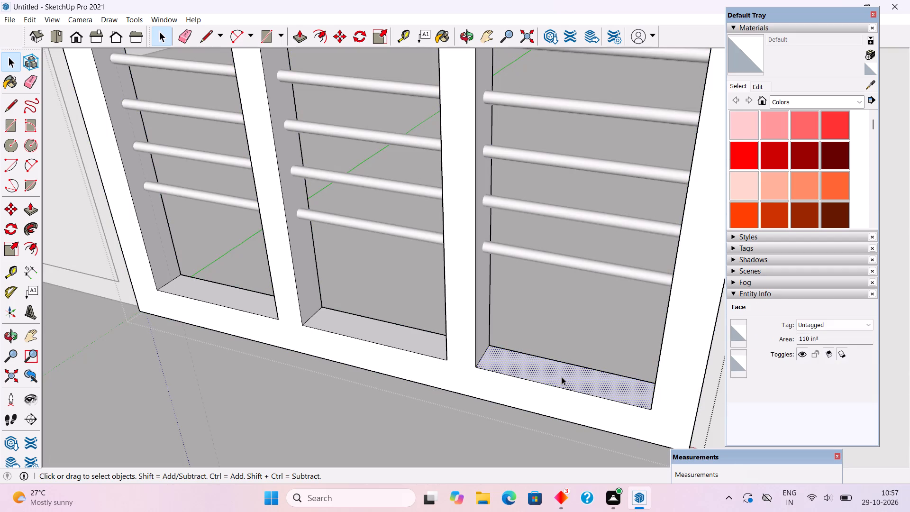
pyautogui.press('p')
pyautogui.click(562, 377)
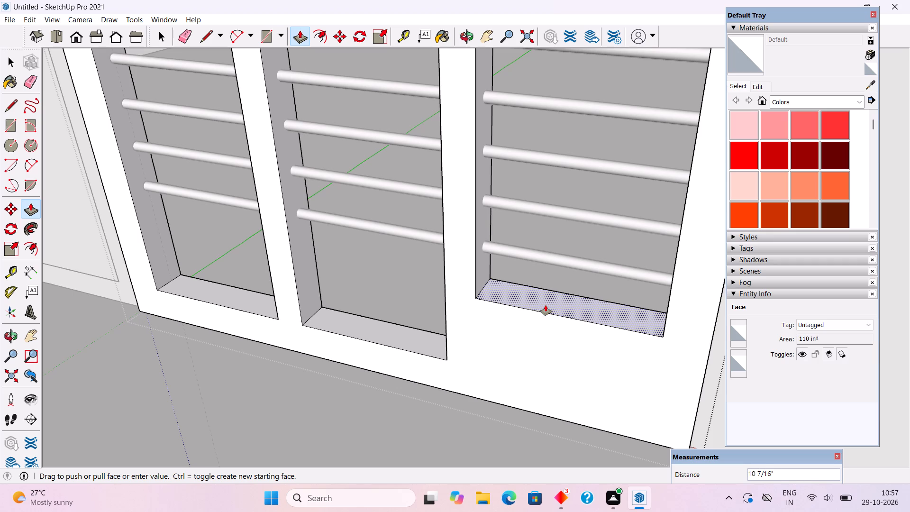
pyautogui.write("1'")
pyautogui.press('Return')
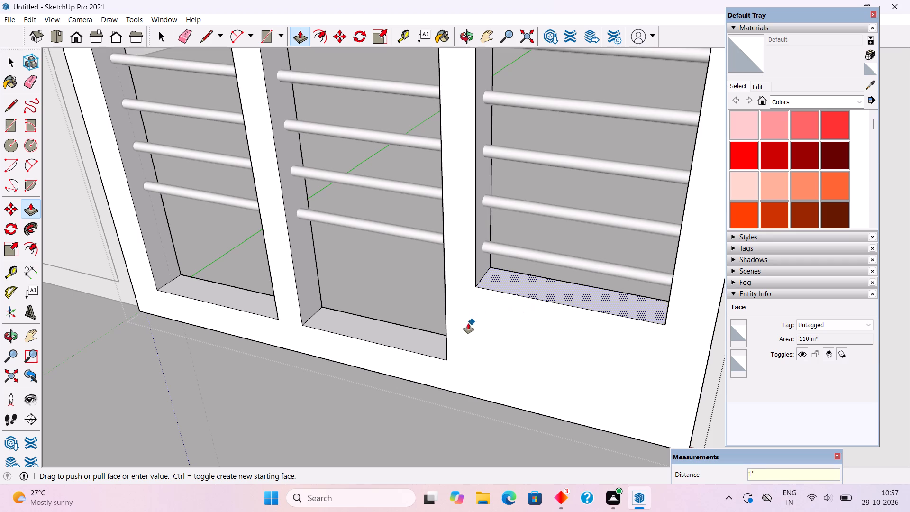
pyautogui.press('space')
# Push/Pull the bottom inner face of the middle lower opening up level with the right opening's bottom face.
pyautogui.click(424, 344)
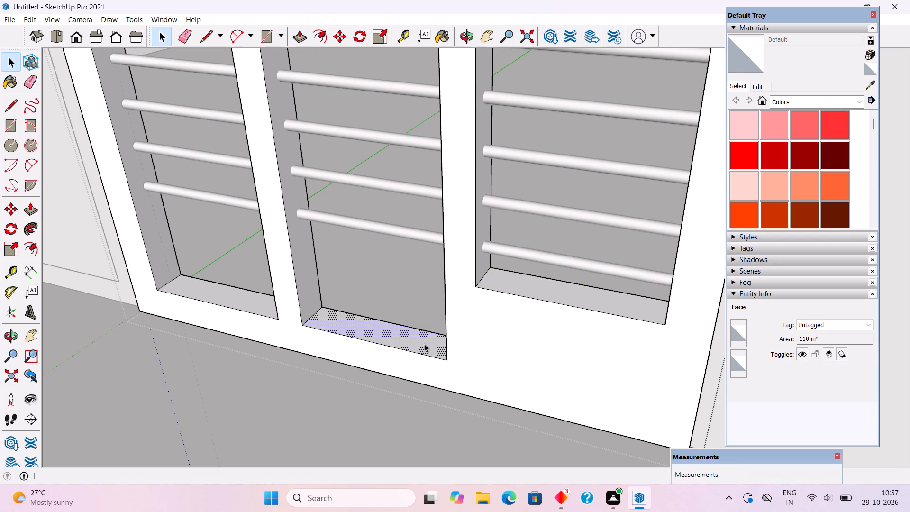
pyautogui.press('p')
pyautogui.click(424, 344)
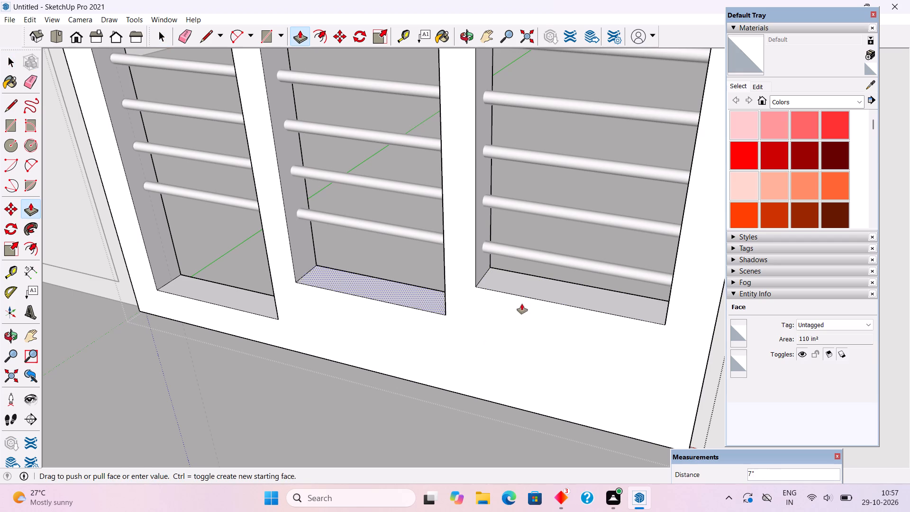
pyautogui.click(524, 296)
pyautogui.press('space')
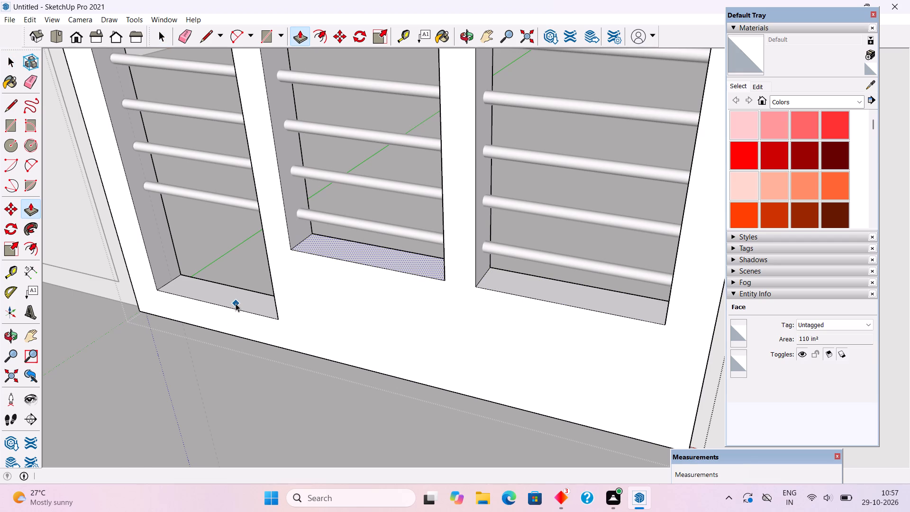
# Push/Pull the bottom inner face of the left lower opening up level with the middle opening's bottom edge.
pyautogui.click(237, 302)
pyautogui.press('p')
pyautogui.click(237, 302)
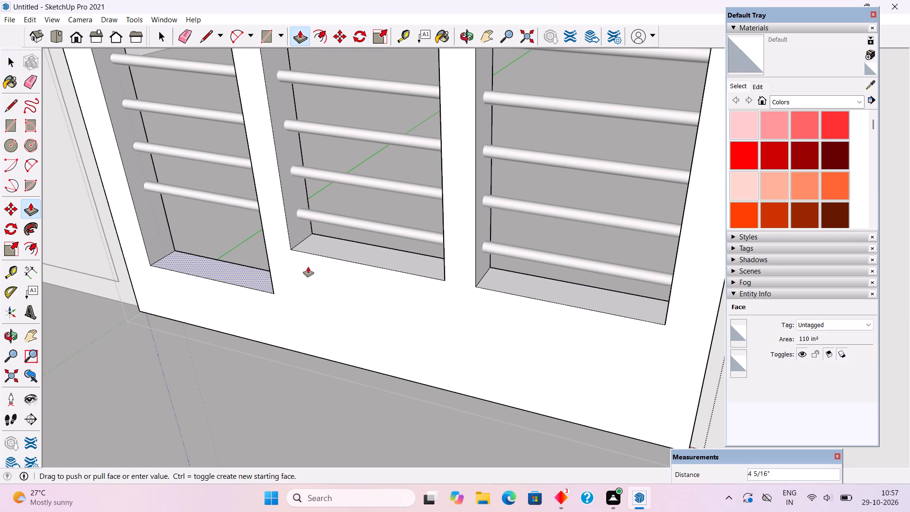
pyautogui.click(338, 260)
pyautogui.press('space')
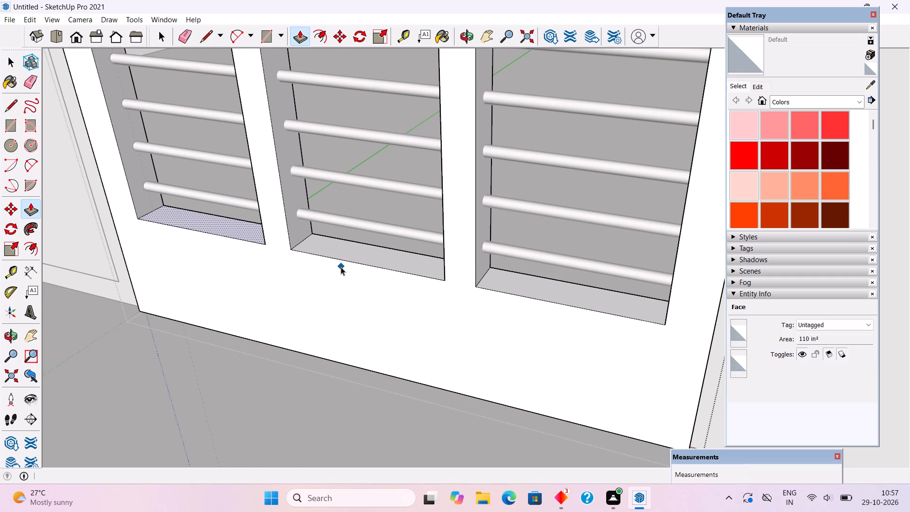
# Push/Pull the window frame's underside up by 1' and leave the window group.
pyautogui.scroll(-2, 377, 343)
pyautogui.scroll(-2, 459, 359)
pyautogui.moveTo(474, 353); pyautogui.dragTo(464, 258, button='middle')
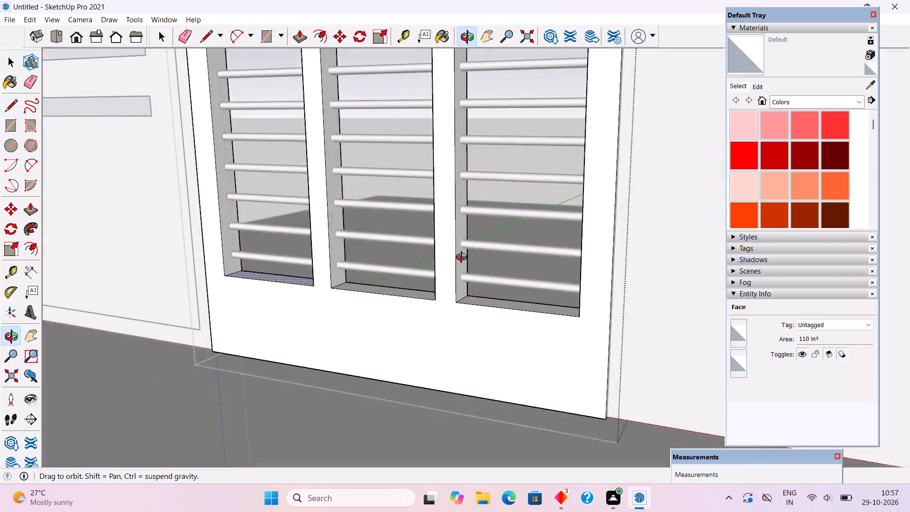
pyautogui.moveTo(464, 258); pyautogui.dragTo(427, 130, button='middle')
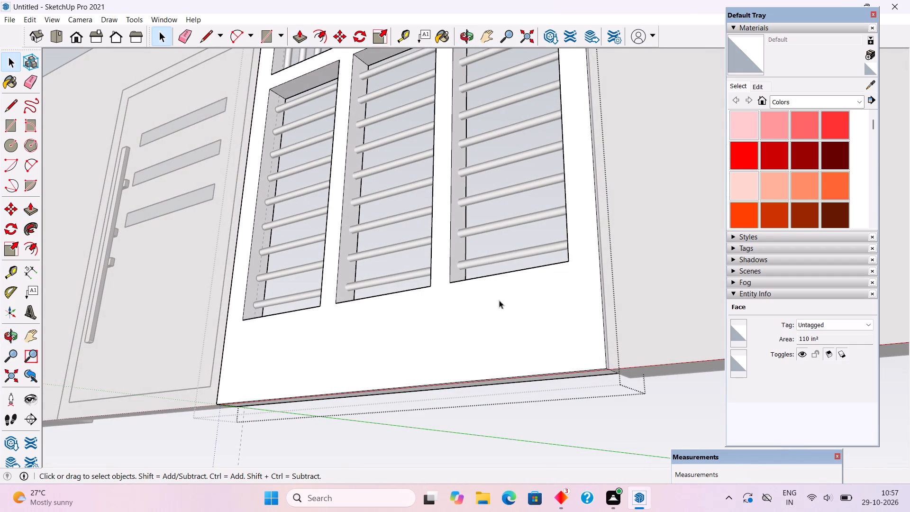
pyautogui.scroll(4, 528, 389)
pyautogui.moveTo(548, 321); pyautogui.dragTo(533, 306, button='middle')
pyautogui.click(561, 345)
pyautogui.press('p')
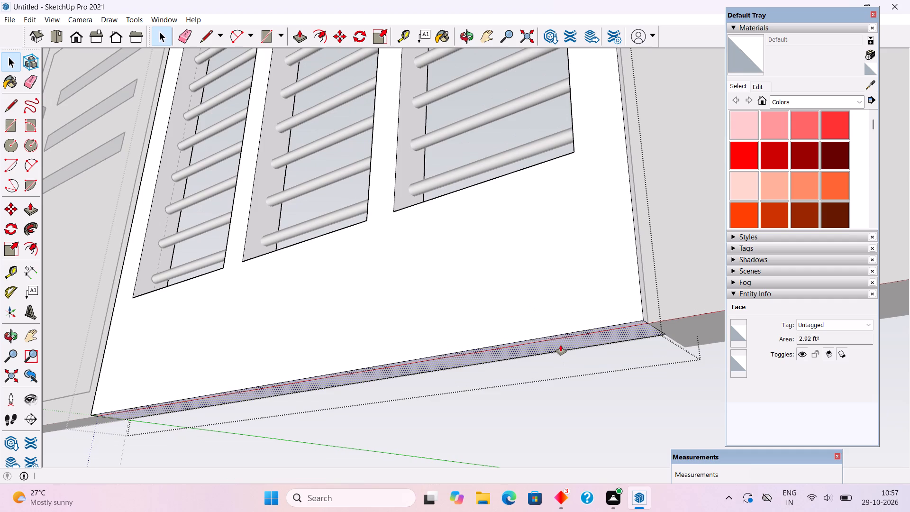
pyautogui.click(561, 345)
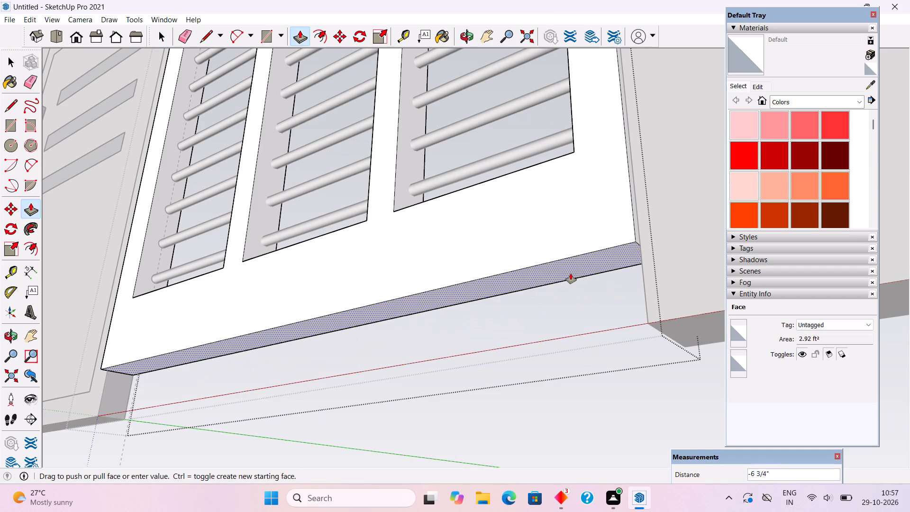
pyautogui.write("1'")
pyautogui.press('Return')
pyautogui.press('space')
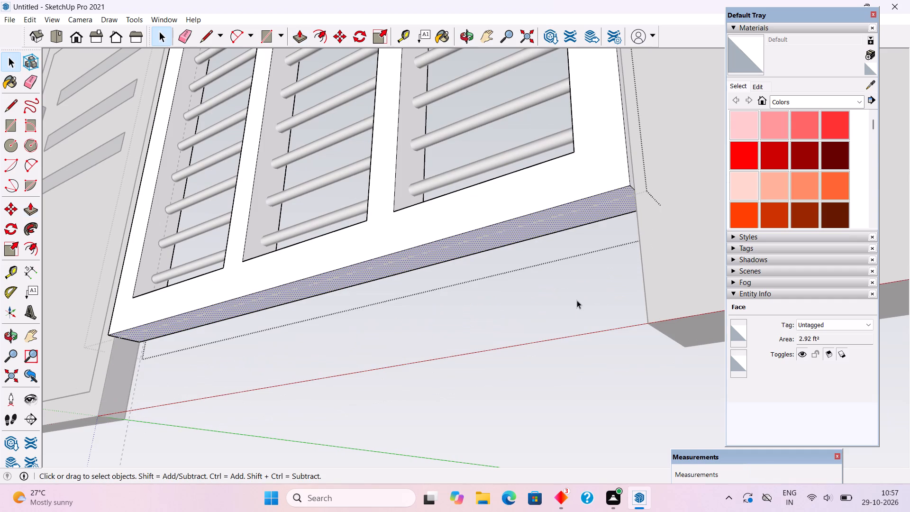
pyautogui.click(586, 385)
# Inside the wall group, draw a line across the opening's side face at the level of the window frame's underside.
pyautogui.scroll(-9, 586, 385)
pyautogui.moveTo(524, 367); pyautogui.dragTo(623, 446, button='middle')
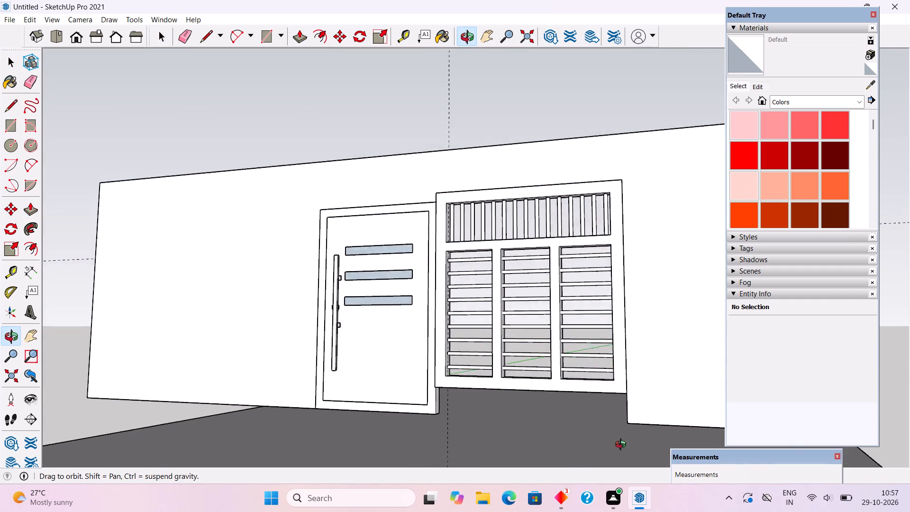
pyautogui.moveTo(623, 446); pyautogui.dragTo(669, 445, button='middle')
pyautogui.scroll(-4, 411, 262)
pyautogui.moveTo(366, 315); pyautogui.dragTo(499, 324, button='middle')
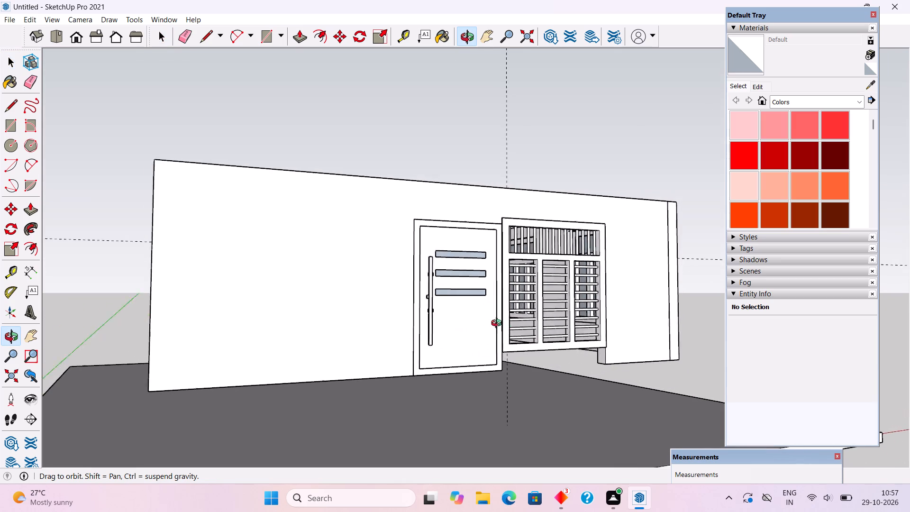
pyautogui.moveTo(499, 324); pyautogui.dragTo(530, 278, button='middle')
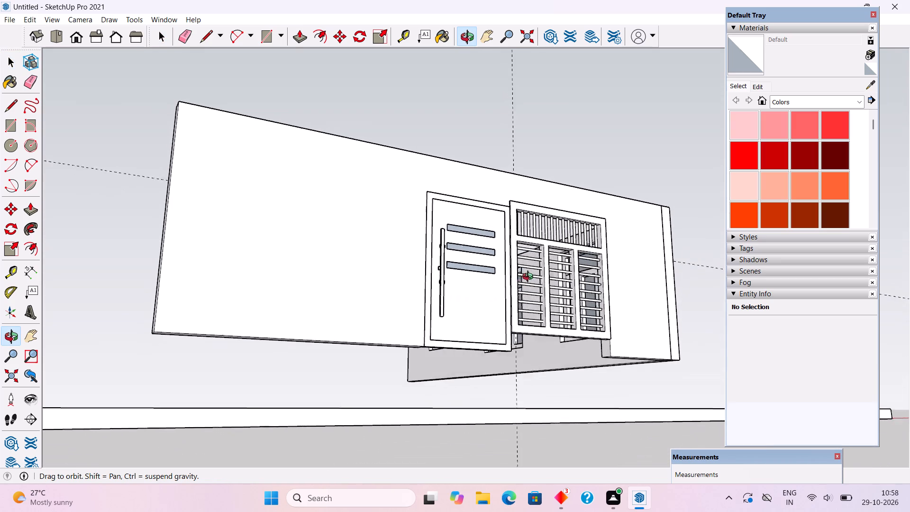
pyautogui.moveTo(530, 278); pyautogui.dragTo(547, 296, button='middle')
pyautogui.scroll(10, 595, 343)
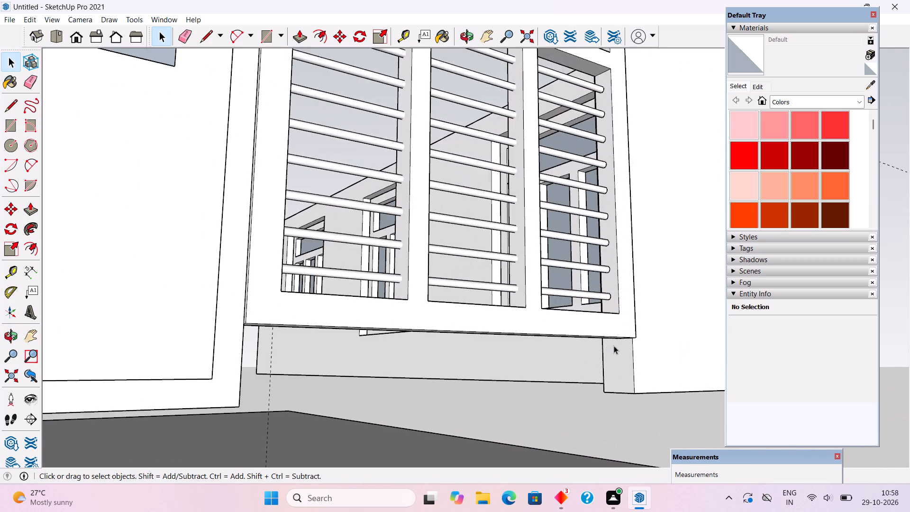
pyautogui.tripleClick(614, 346)
pyautogui.scroll(5, 614, 346)
pyautogui.moveTo(595, 331); pyautogui.dragTo(648, 269, button='middle')
pyautogui.press('l')
pyautogui.scroll(3, 647, 327)
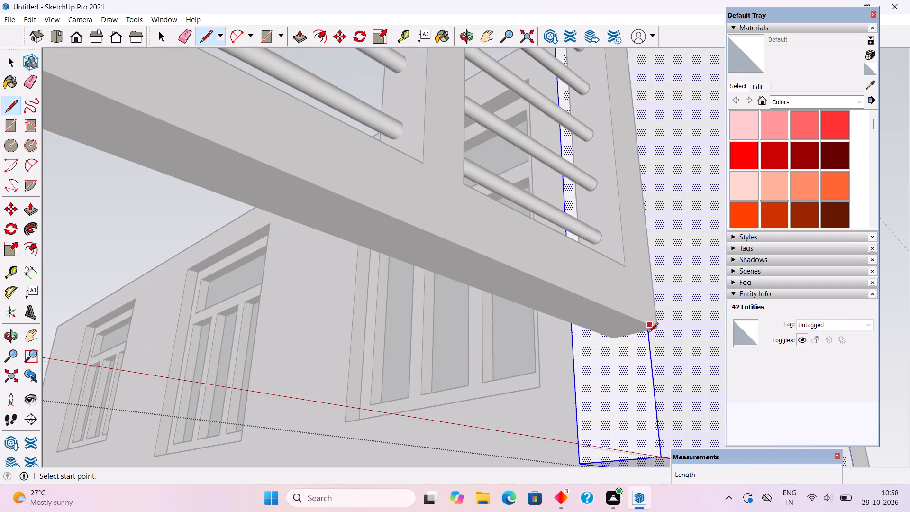
pyautogui.click(648, 331)
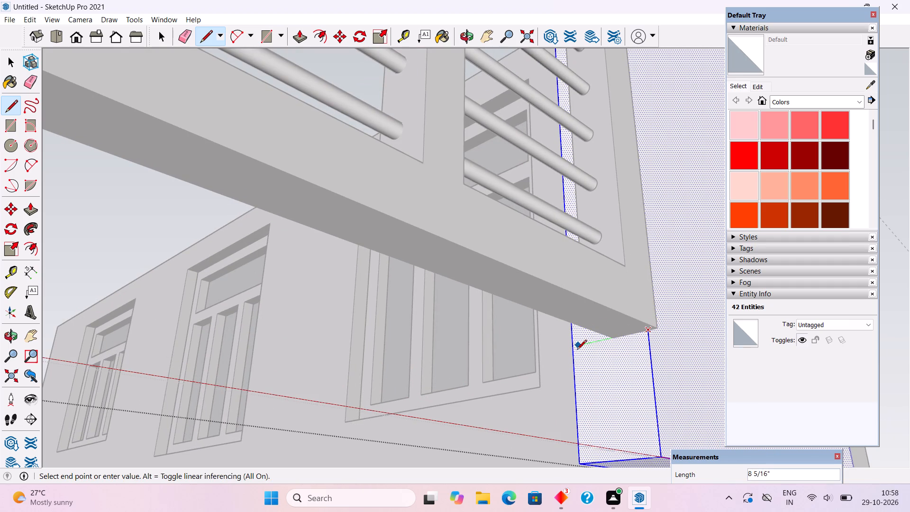
pyautogui.click(577, 350)
pyautogui.press('space')
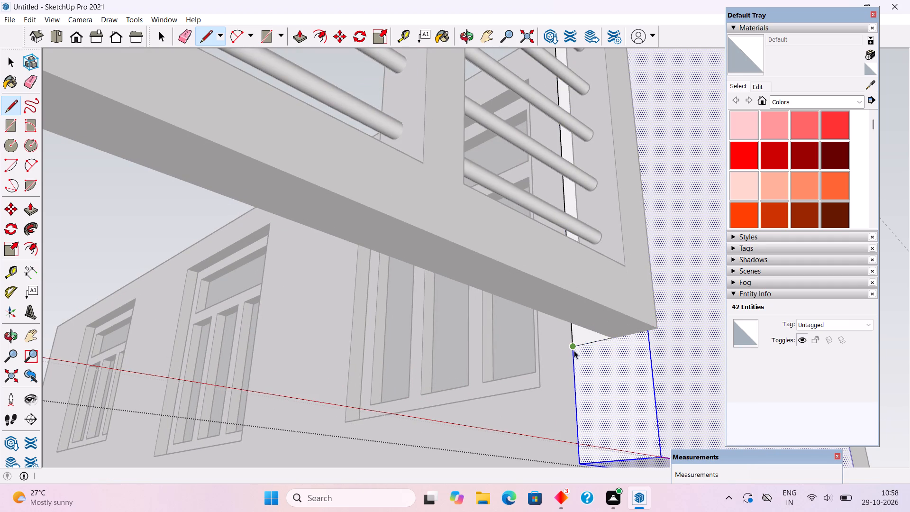
# Push/Pull the opening's side face below the line 7' across to the door frame, filling the gap beneath the window, and leave the wall group.
pyautogui.press('p')
pyautogui.click(619, 375)
pyautogui.scroll(-2, 531, 388)
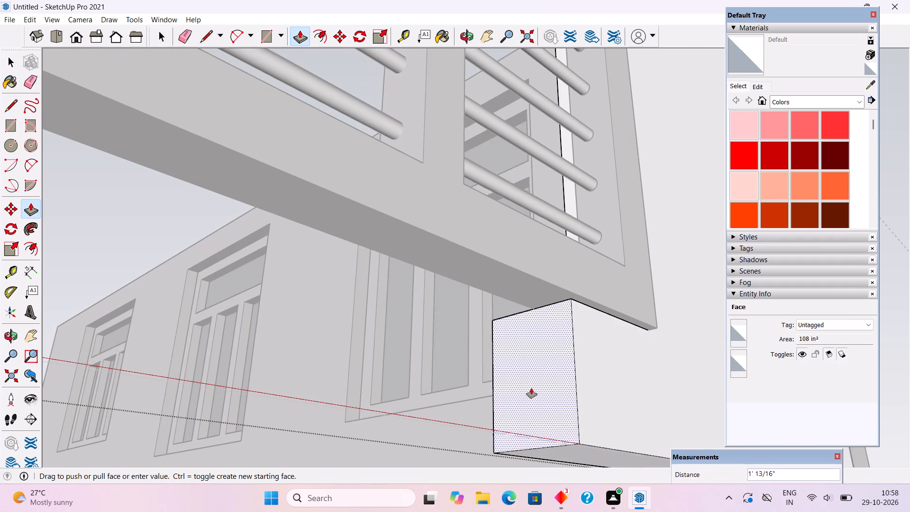
pyautogui.scroll(-11, 531, 388)
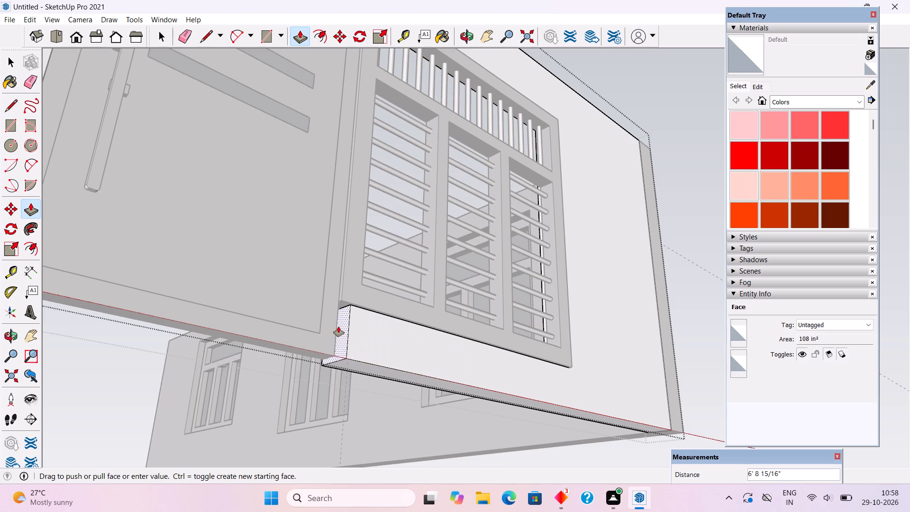
pyautogui.click(338, 320)
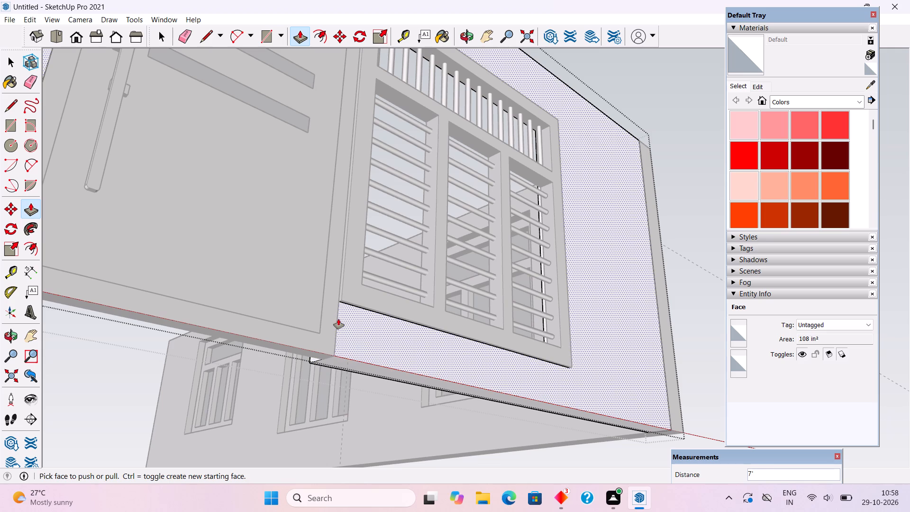
pyautogui.press('space')
pyautogui.scroll(-5, 338, 319)
pyautogui.click(649, 123)
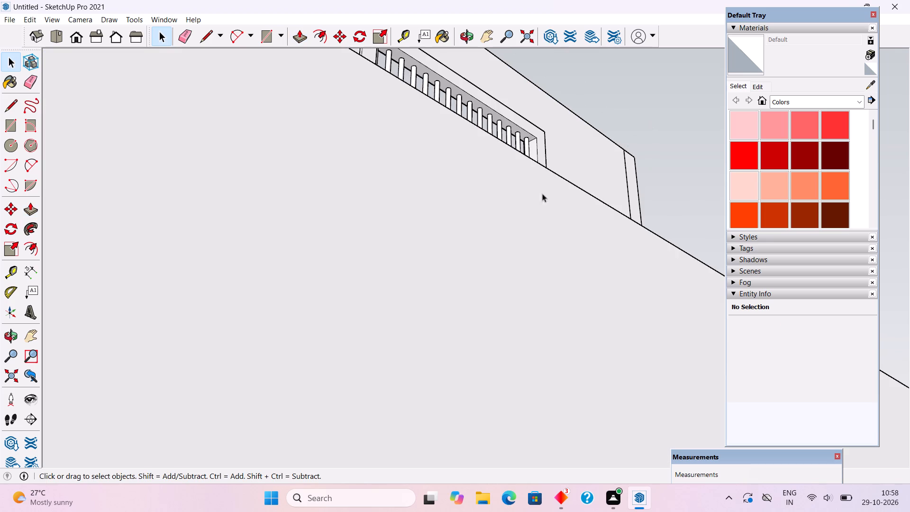
# Examine the filled wall beneath the window and its junction with the door frame from the front and from below.
pyautogui.moveTo(528, 216); pyautogui.dragTo(428, 369, button='middle')
pyautogui.scroll(-3, 428, 369)
pyautogui.scroll(-9, 395, 234)
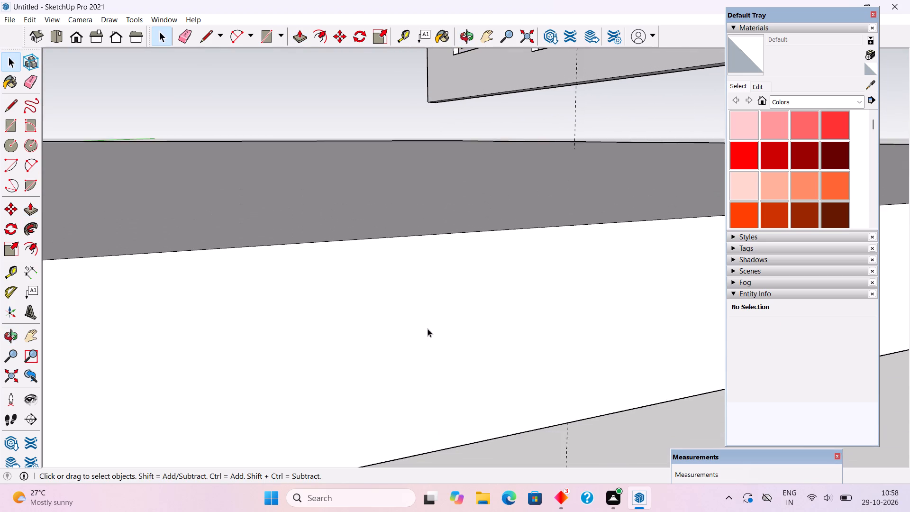
pyautogui.scroll(-15, 430, 322)
pyautogui.scroll(-19, 465, 339)
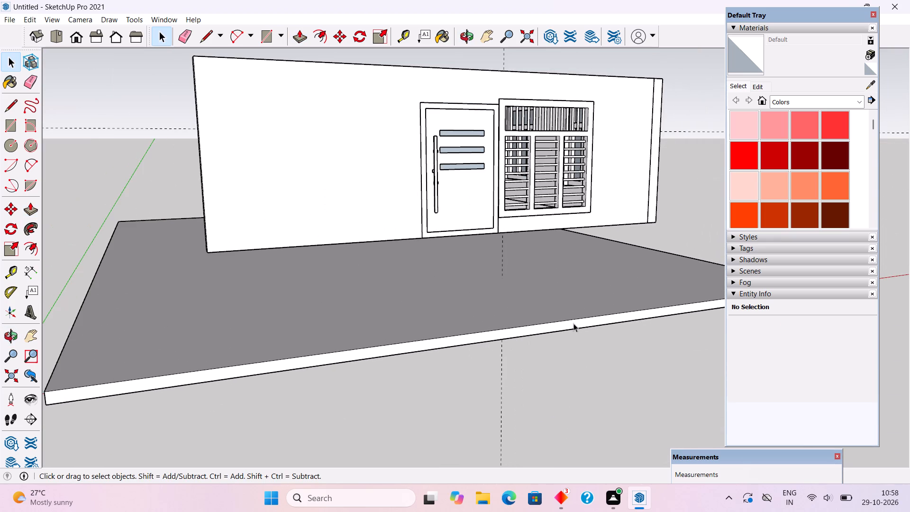
pyautogui.moveTo(629, 352); pyautogui.dragTo(601, 281, button='middle')
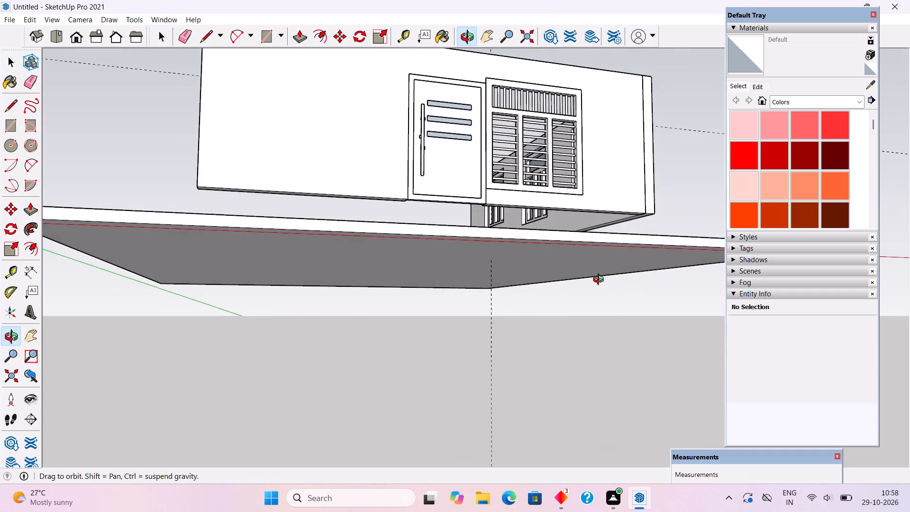
pyautogui.moveTo(601, 281); pyautogui.dragTo(504, 278, button='middle')
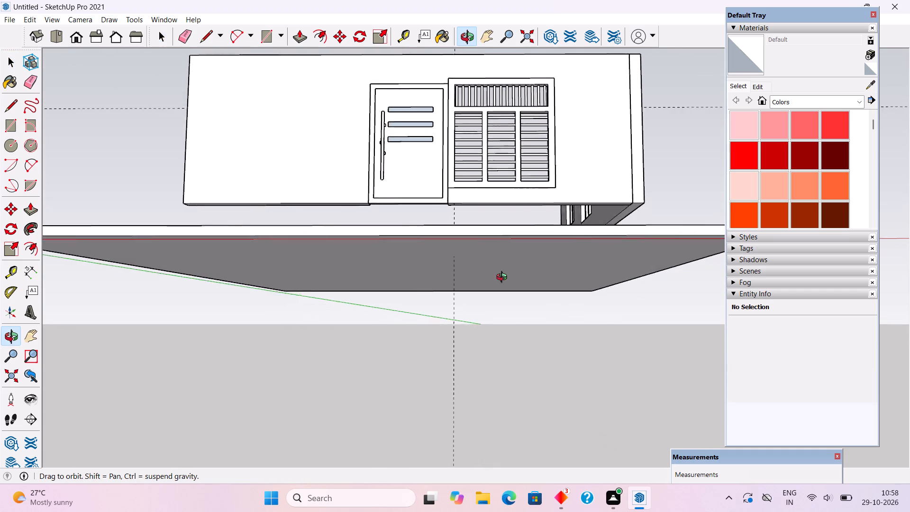
pyautogui.moveTo(504, 278); pyautogui.dragTo(510, 359, button='middle')
pyautogui.scroll(5, 462, 212)
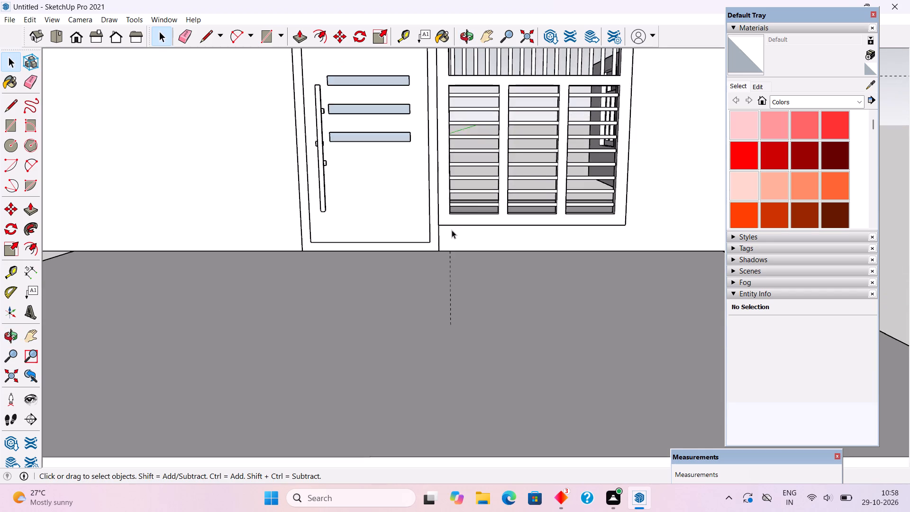
pyautogui.scroll(6, 452, 230)
pyautogui.moveTo(430, 240); pyautogui.dragTo(349, 160, button='middle')
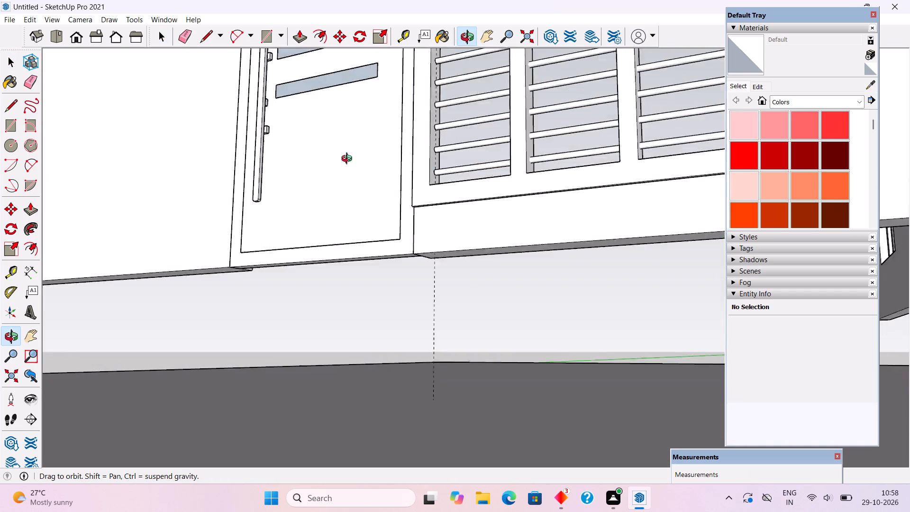
pyautogui.moveTo(349, 160); pyautogui.dragTo(593, 233, button='middle')
pyautogui.scroll(-1, 593, 233)
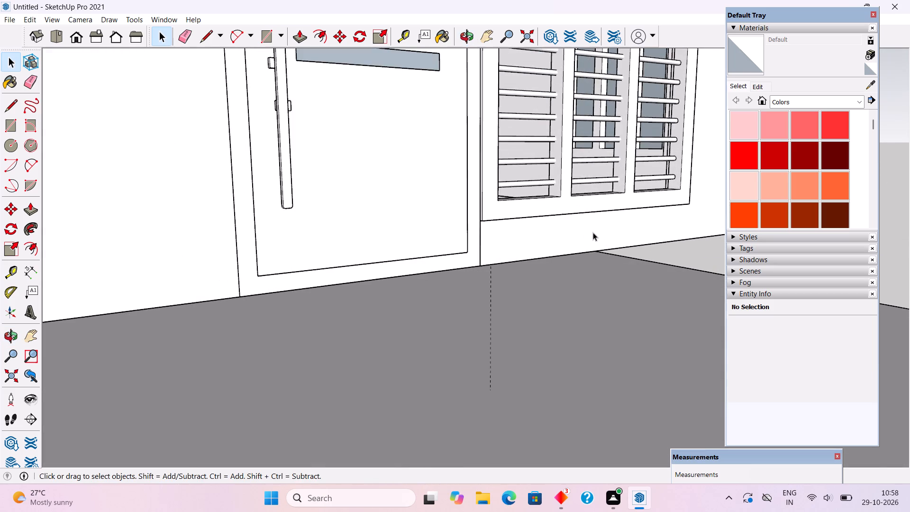
pyautogui.scroll(-10, 592, 232)
pyautogui.moveTo(558, 253); pyautogui.dragTo(449, 204, button='middle')
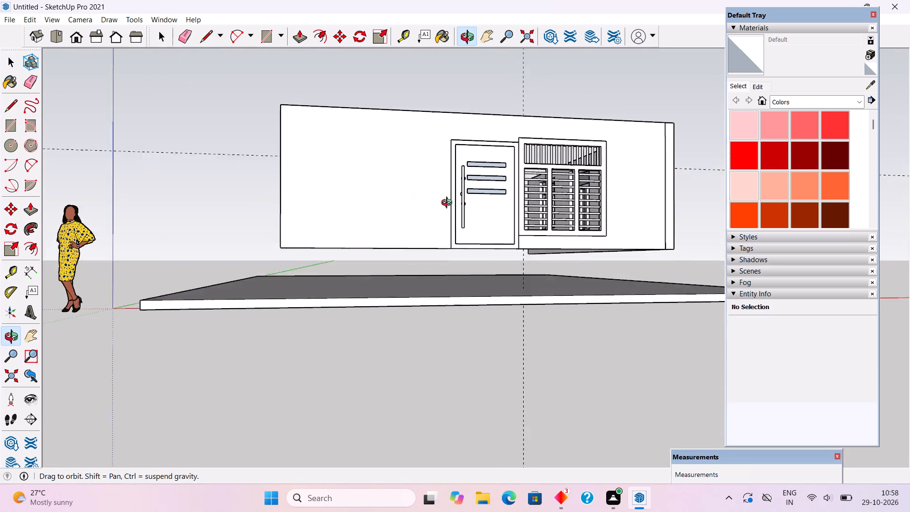
pyautogui.moveTo(449, 204); pyautogui.dragTo(446, 219, button='middle')
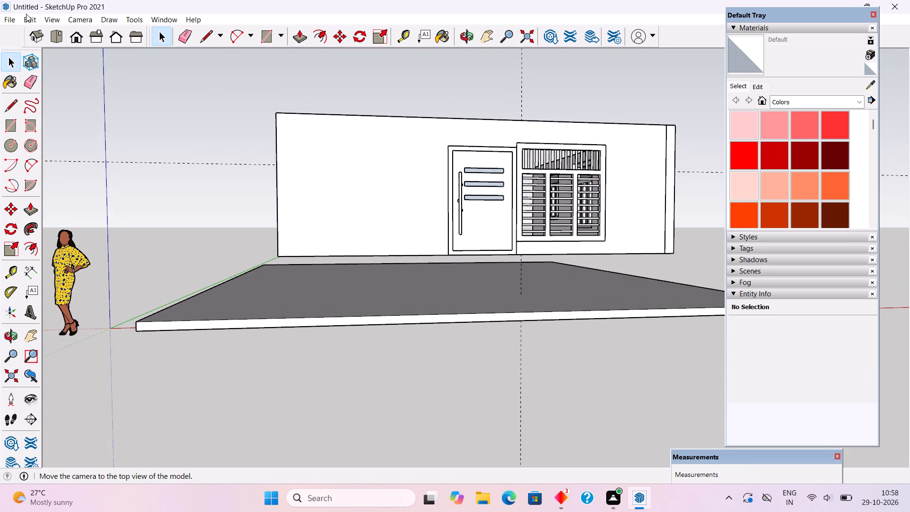
# Unhide all hidden objects in the model.
pyautogui.click(27, 19)
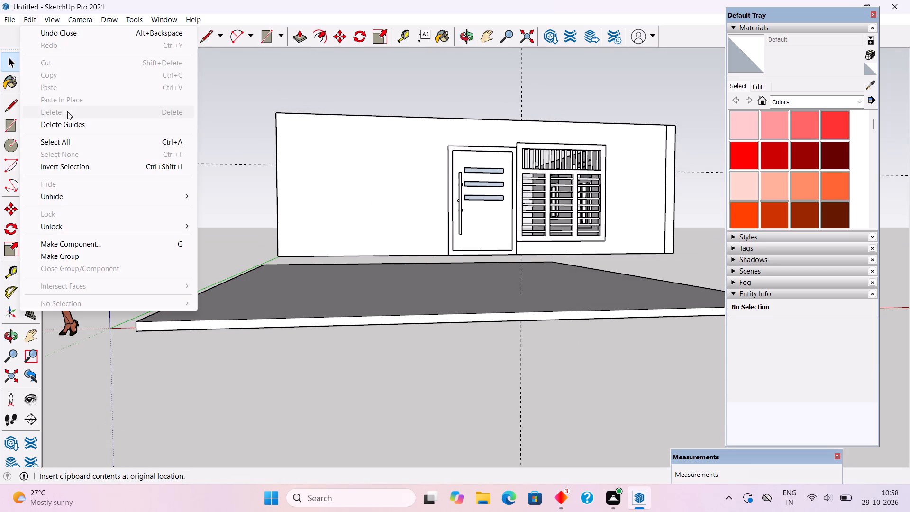
pyautogui.click(105, 202)
pyautogui.click(248, 221)
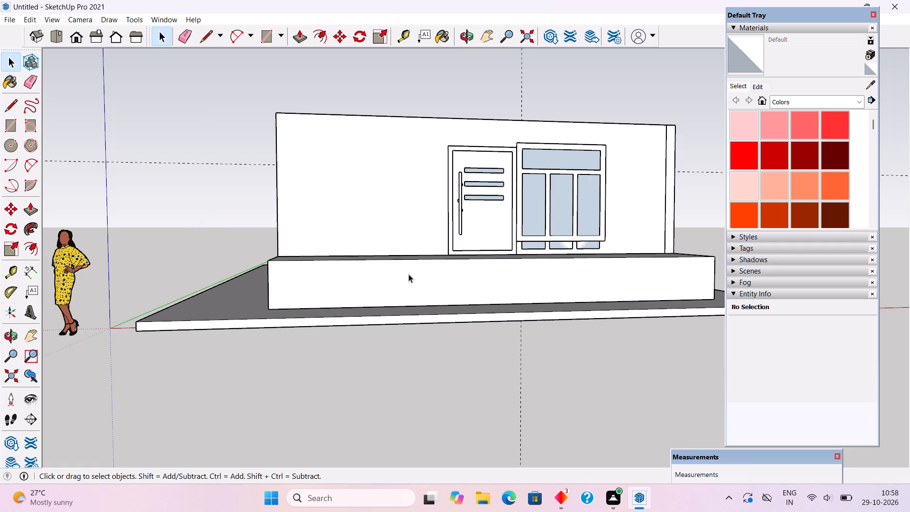
# Delete the oversized glass group that extends below the shortened window frame.
pyautogui.moveTo(528, 302); pyautogui.dragTo(408, 323, button='middle')
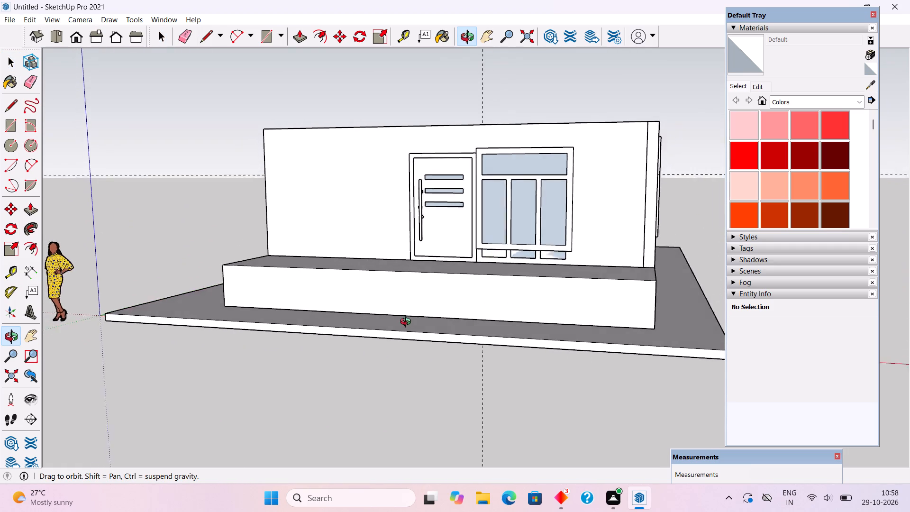
pyautogui.moveTo(408, 323); pyautogui.dragTo(423, 356, button='middle')
pyautogui.click(555, 226)
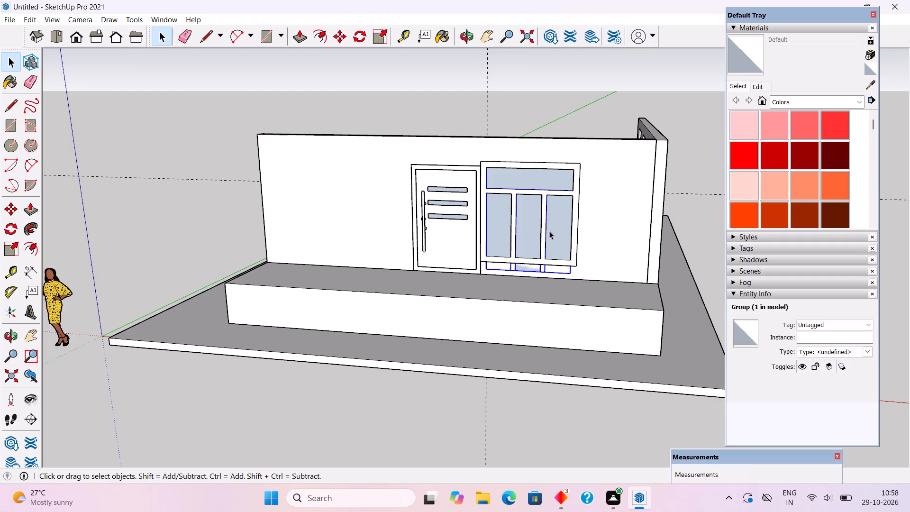
pyautogui.rightClick(549, 231)
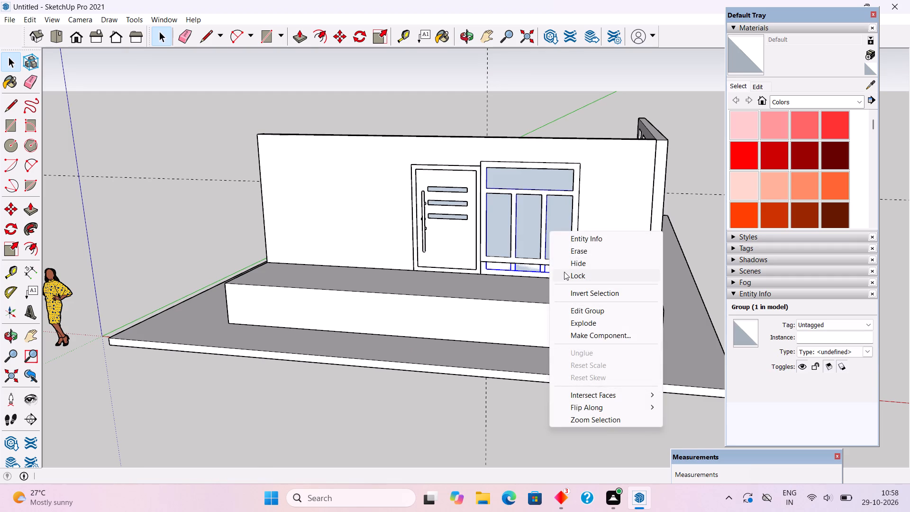
pyautogui.click(534, 224)
pyautogui.press('Delete')
# Inspect the shortened window's frame and bars from above, from the side and from below.
pyautogui.moveTo(582, 269); pyautogui.dragTo(610, 316, button='middle')
pyautogui.scroll(-1, 592, 286)
pyautogui.scroll(11, 591, 191)
pyautogui.moveTo(596, 223); pyautogui.dragTo(607, 178, button='middle')
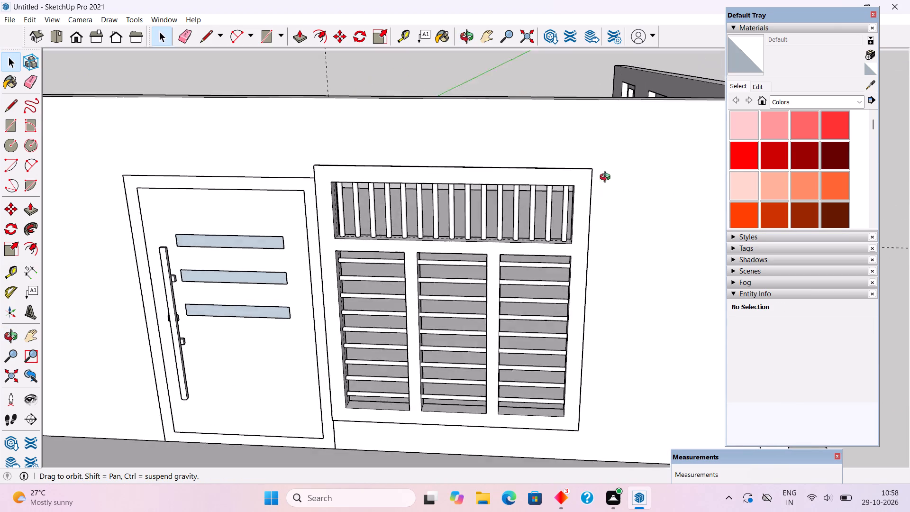
pyautogui.moveTo(607, 178); pyautogui.dragTo(216, 327, button='middle')
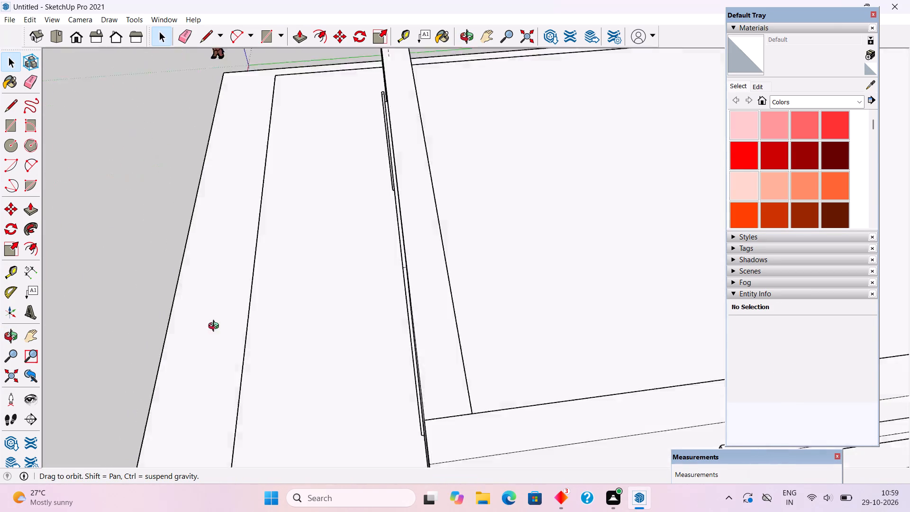
pyautogui.moveTo(216, 327); pyautogui.dragTo(581, 232, button='middle')
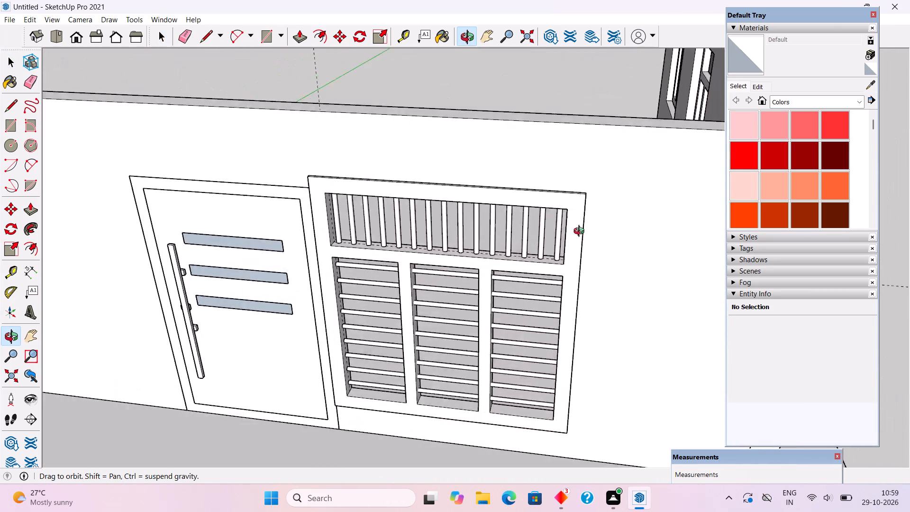
pyautogui.moveTo(581, 232); pyautogui.dragTo(603, 206, button='middle')
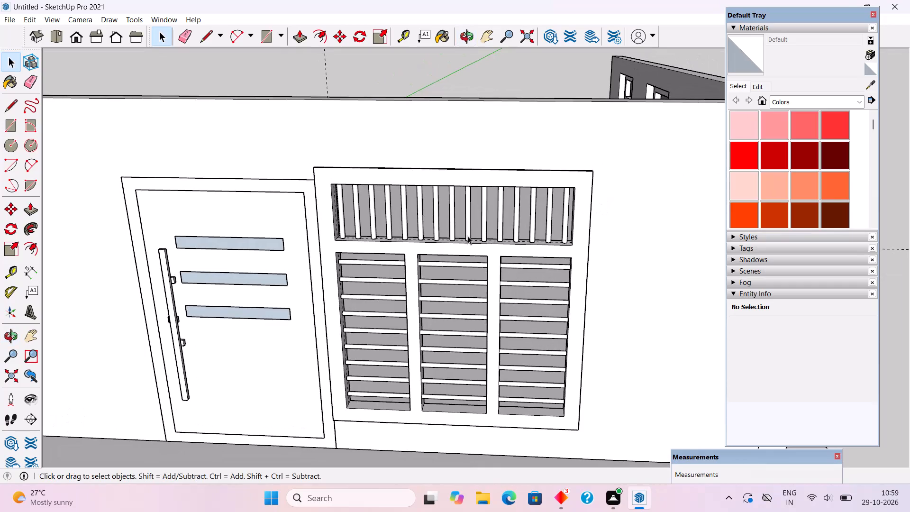
pyautogui.moveTo(549, 286); pyautogui.dragTo(613, 196, button='middle')
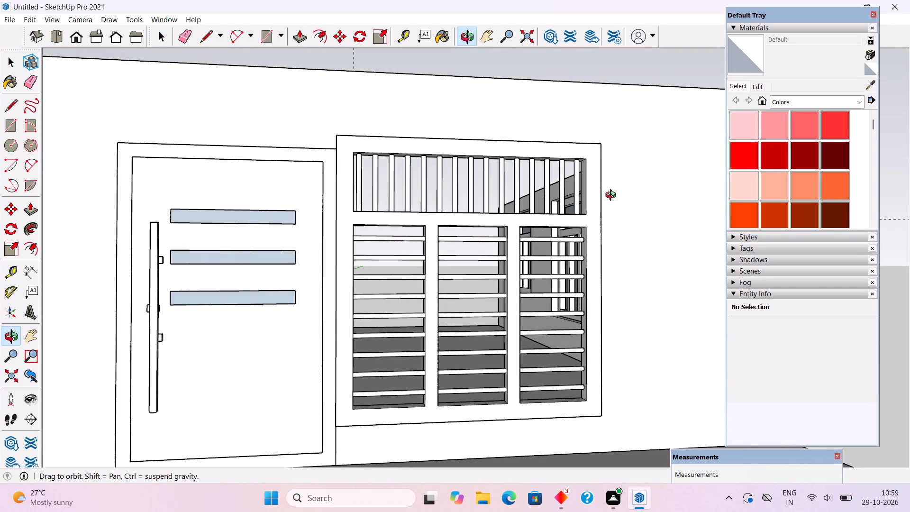
pyautogui.moveTo(613, 196); pyautogui.dragTo(491, 155, button='middle')
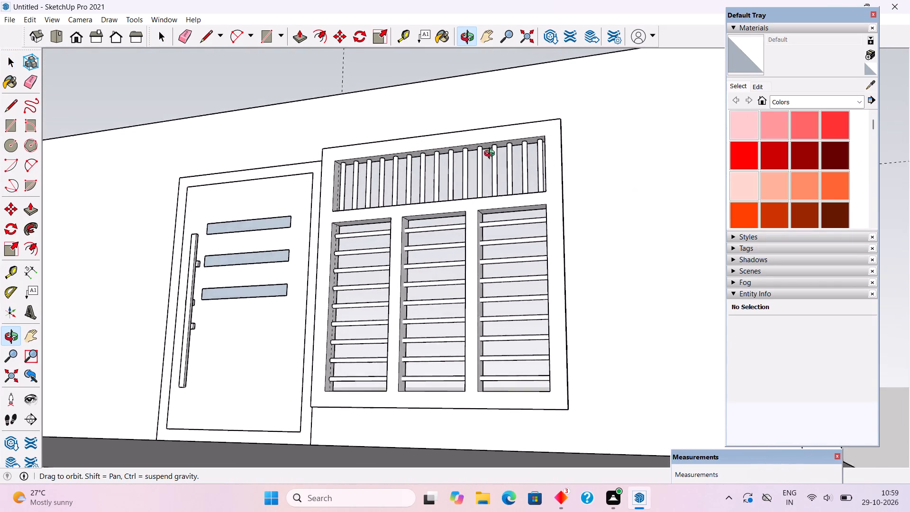
pyautogui.moveTo(491, 155); pyautogui.dragTo(548, 183, button='middle')
pyautogui.scroll(-2, 548, 183)
# Draw a 6' 2" by 1' 6" glass rectangle over the window's upper opening, corner to corner.
pyautogui.moveTo(562, 239); pyautogui.dragTo(581, 308, button='middle')
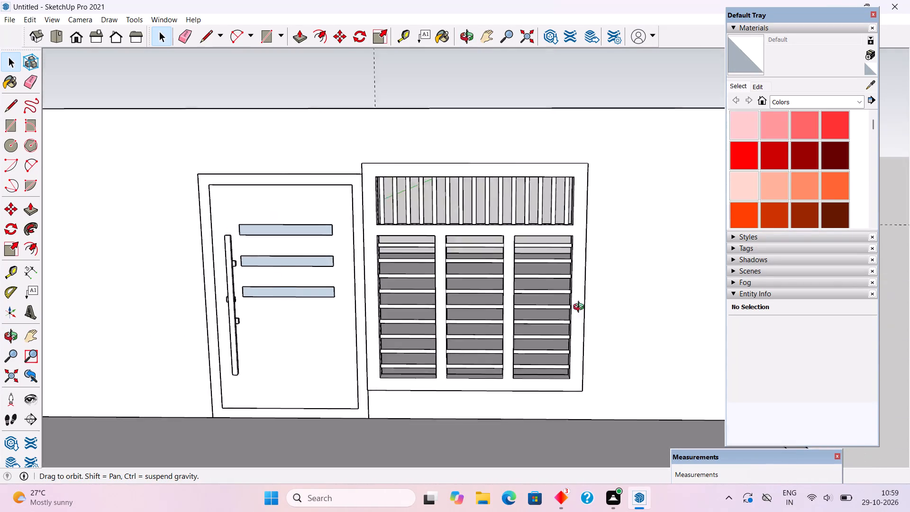
pyautogui.moveTo(581, 308); pyautogui.dragTo(616, 377, button='middle')
pyautogui.scroll(4, 576, 405)
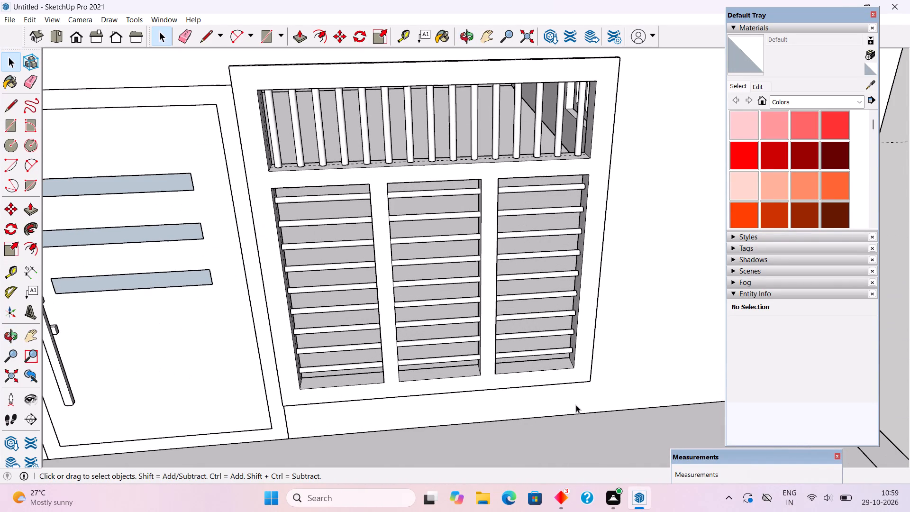
pyautogui.press('r')
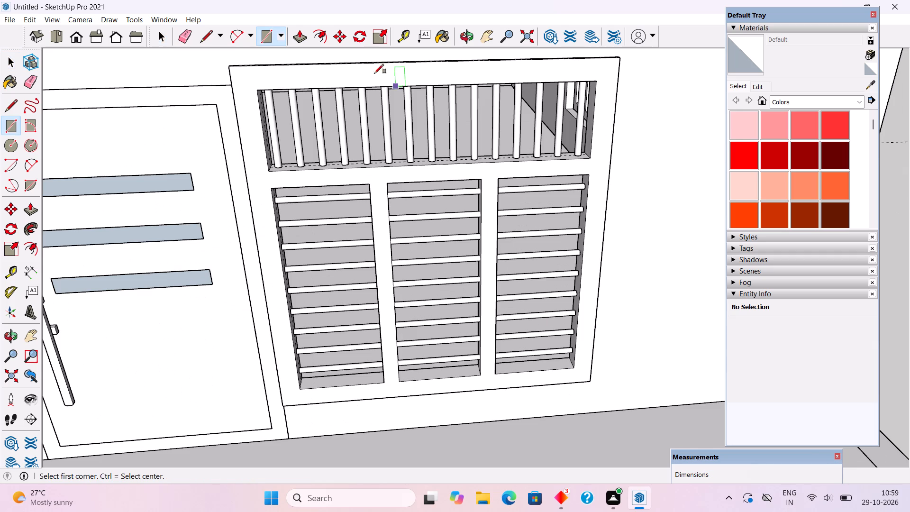
pyautogui.click(259, 87)
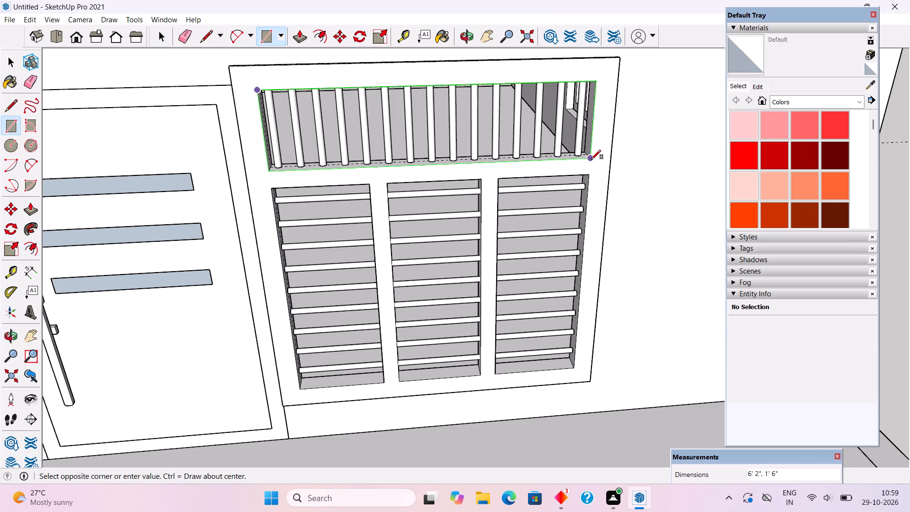
pyautogui.click(591, 159)
# Draw a 1' 10" by 4' 8" glass rectangle over each of the window's three lower openings.
pyautogui.moveTo(603, 204); pyautogui.dragTo(566, 106, button='middle')
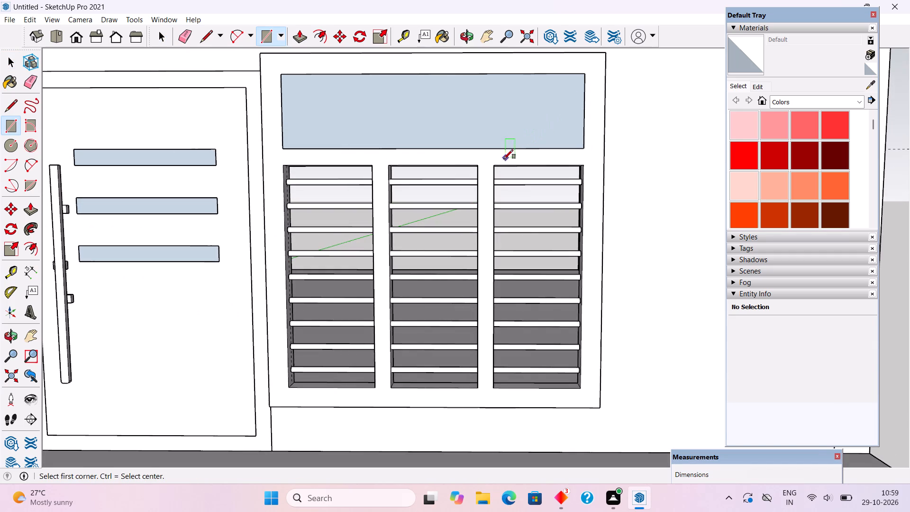
pyautogui.click(497, 165)
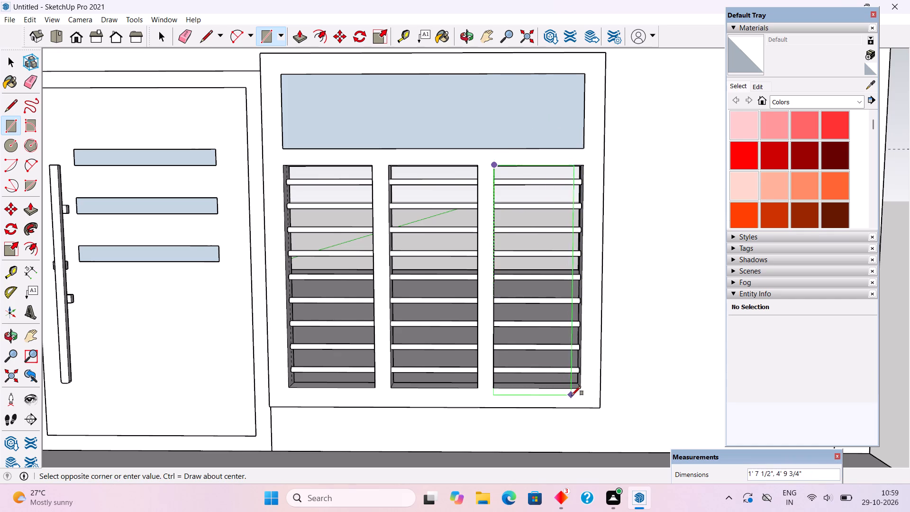
pyautogui.click(580, 389)
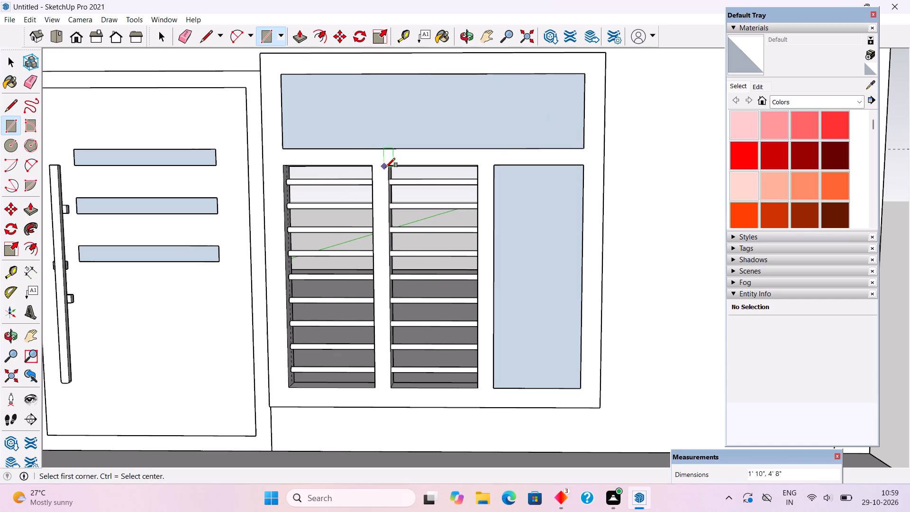
pyautogui.click(387, 167)
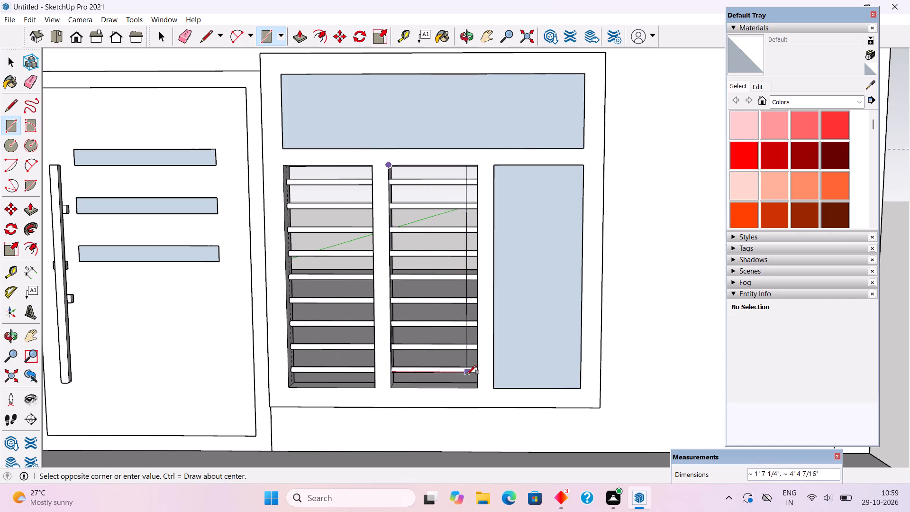
pyautogui.click(478, 389)
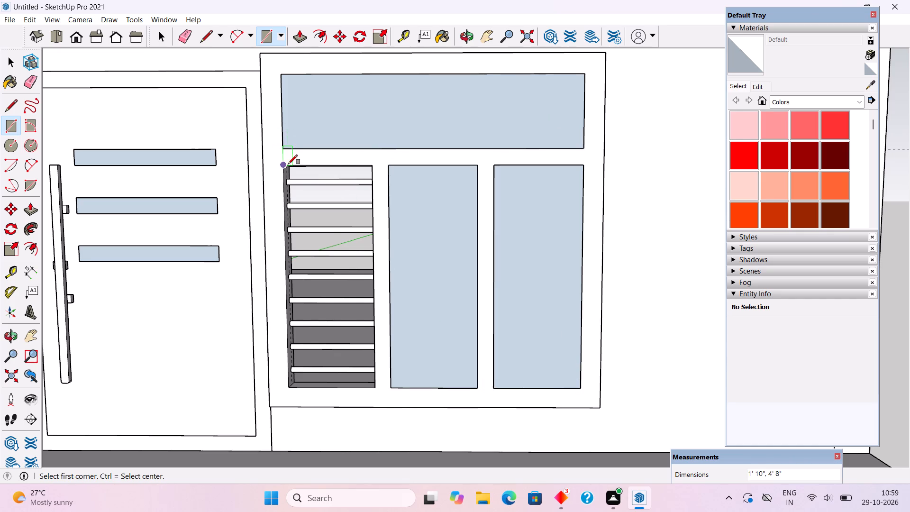
pyautogui.click(288, 164)
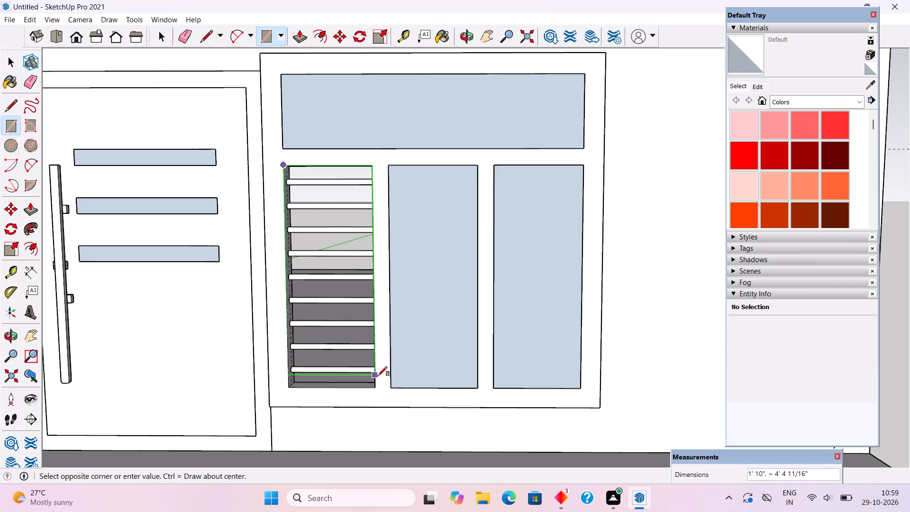
pyautogui.click(377, 385)
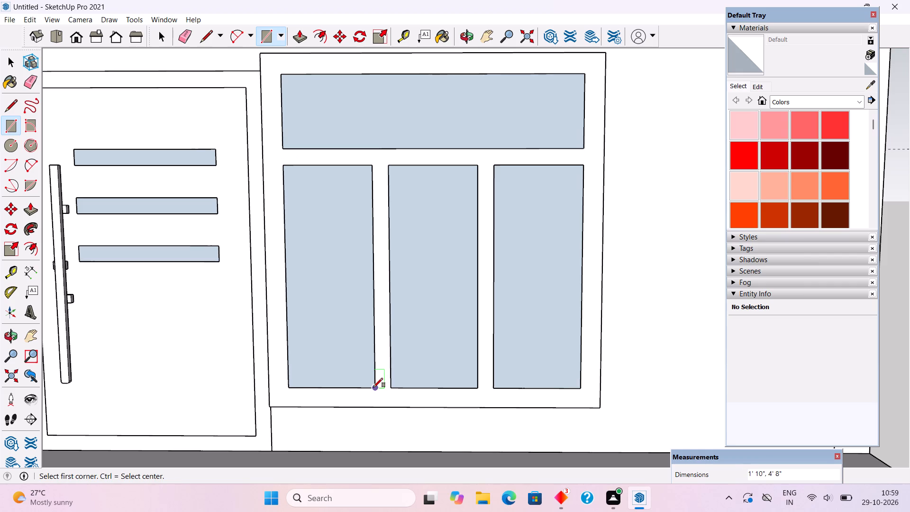
# Group each of the window's four glass panes separately, the upper one and the three lower ones.
pyautogui.press('space')
pyautogui.tripleClick(364, 103)
pyautogui.rightClick(364, 103)
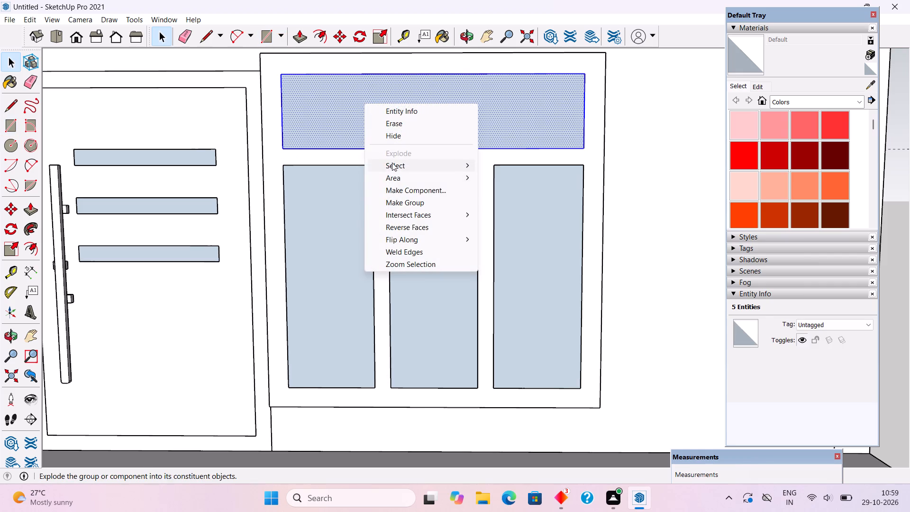
pyautogui.click(405, 202)
pyautogui.tripleClick(353, 241)
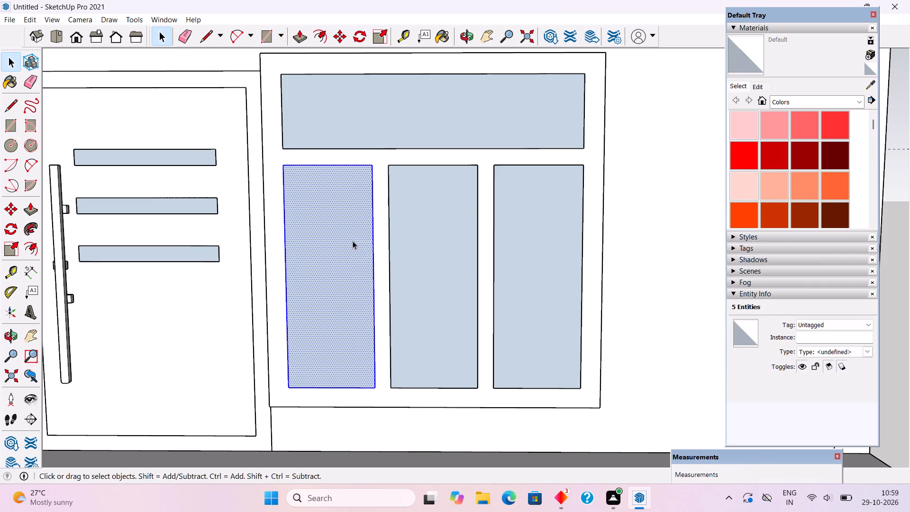
pyautogui.rightClick(353, 241)
pyautogui.click(381, 337)
pyautogui.tripleClick(440, 269)
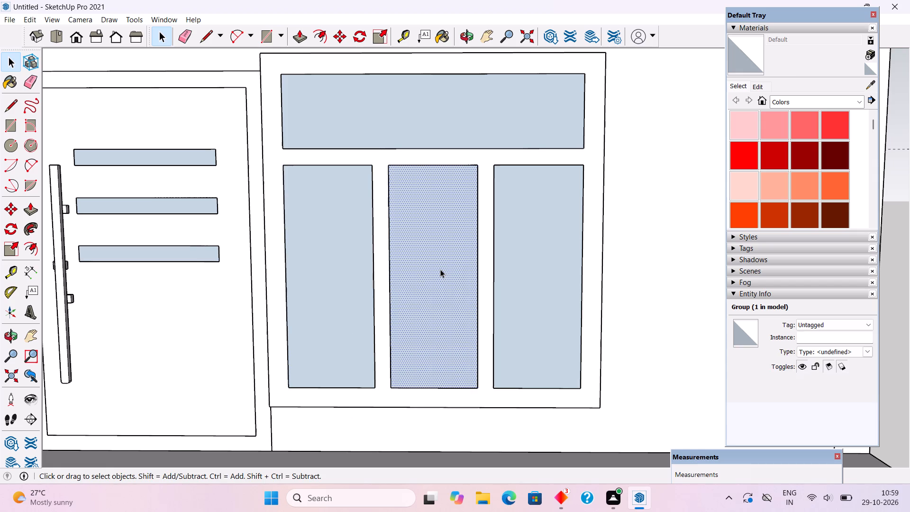
pyautogui.rightClick(440, 269)
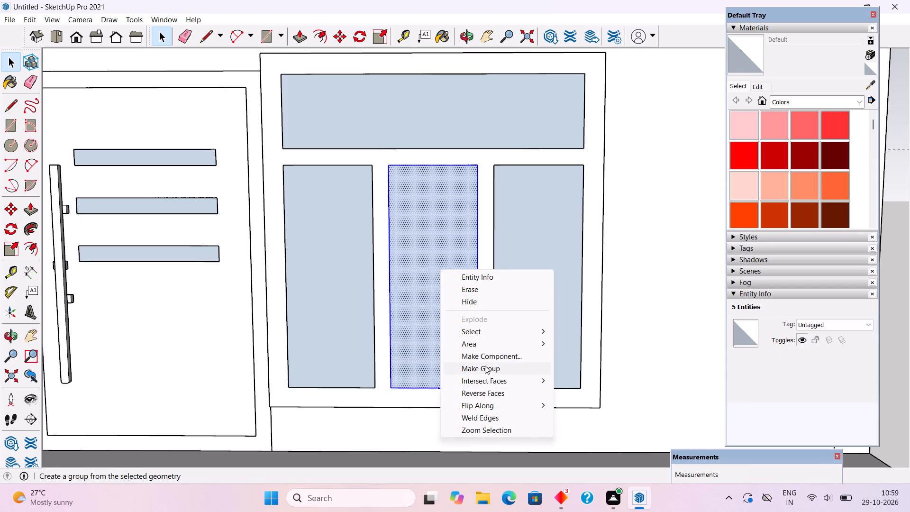
pyautogui.click(485, 367)
pyautogui.tripleClick(524, 283)
pyautogui.rightClick(524, 282)
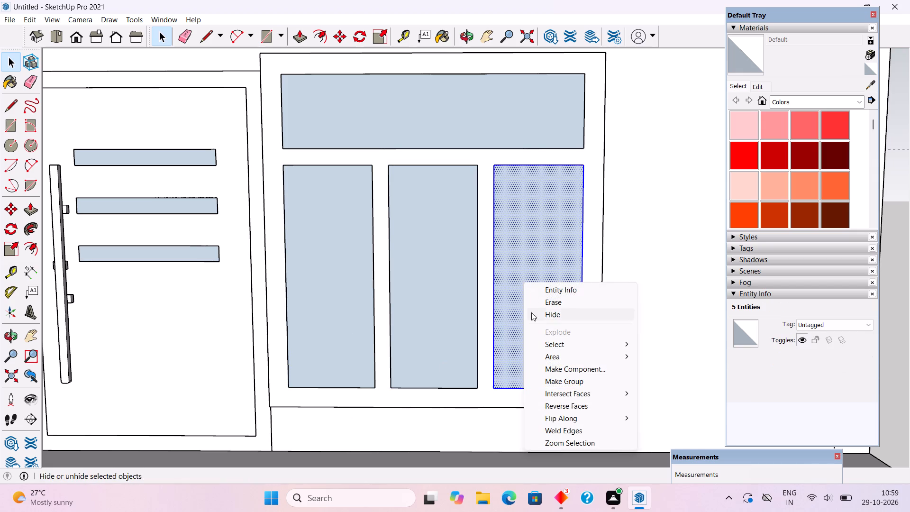
pyautogui.click(555, 379)
# Select all four glass pane groups and move them 1" inward into the window frame.
pyautogui.scroll(-6, 497, 290)
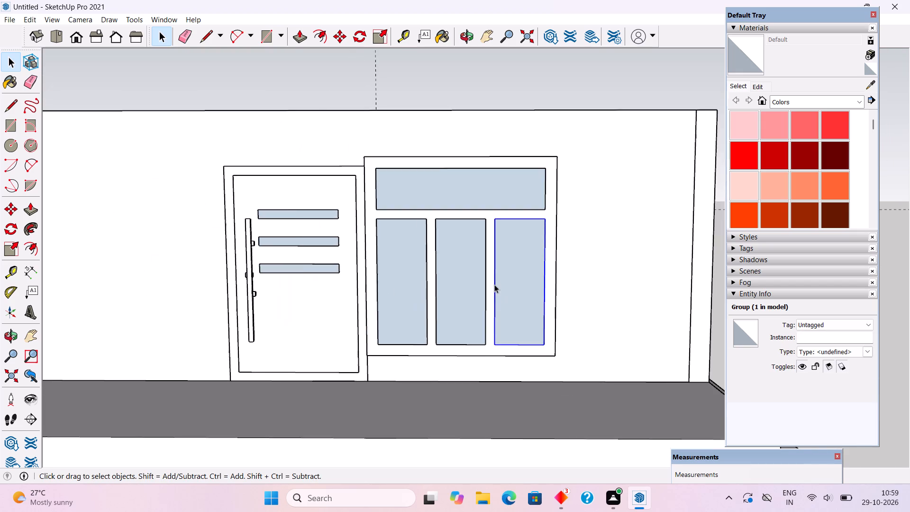
pyautogui.scroll(-7, 494, 284)
pyautogui.click(396, 133)
pyautogui.scroll(5, 544, 232)
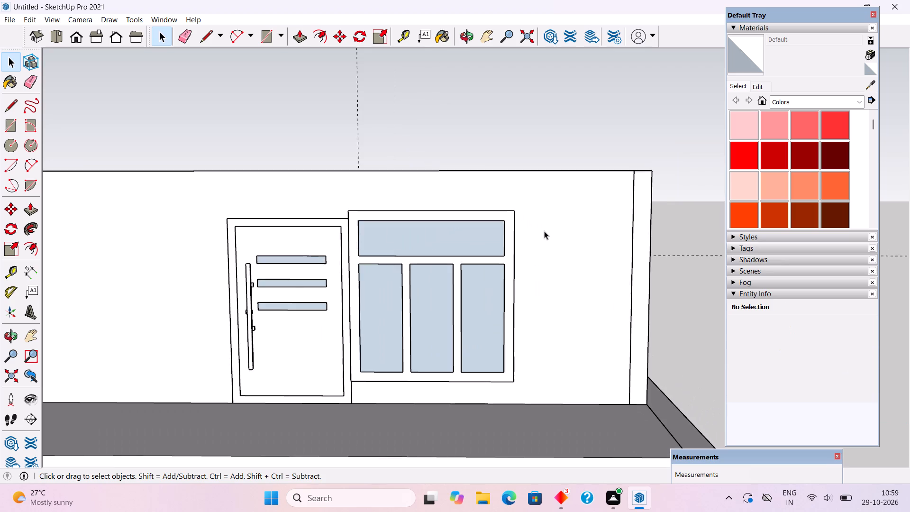
pyautogui.moveTo(526, 234); pyautogui.dragTo(563, 268, button='middle')
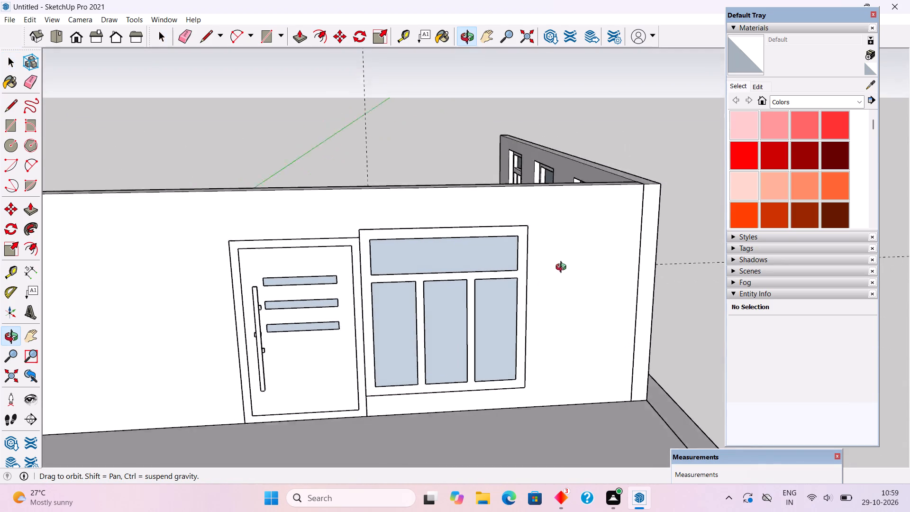
pyautogui.moveTo(563, 268); pyautogui.dragTo(705, 249, button='middle')
pyautogui.scroll(1, 705, 249)
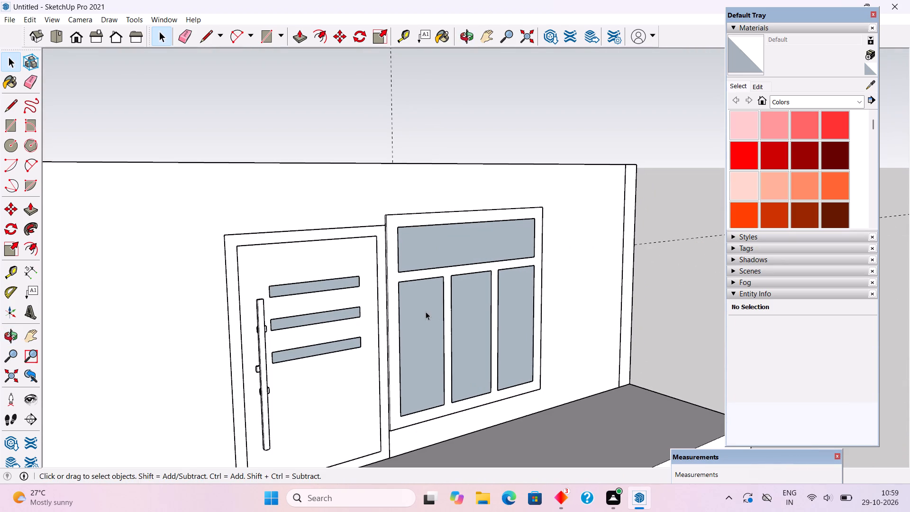
pyautogui.click(426, 311)
pyautogui.keyDown('ctrl'); pyautogui.click(444, 257); pyautogui.keyUp('ctrl')
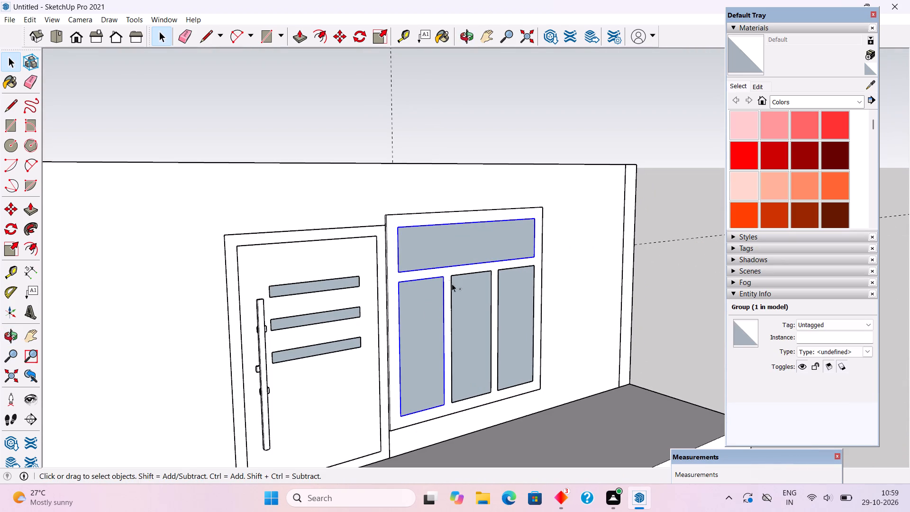
pyautogui.keyDown('ctrl'); pyautogui.click(462, 295); pyautogui.keyUp('ctrl')
pyautogui.keyDown('ctrl'); pyautogui.click(526, 316); pyautogui.keyUp('ctrl')
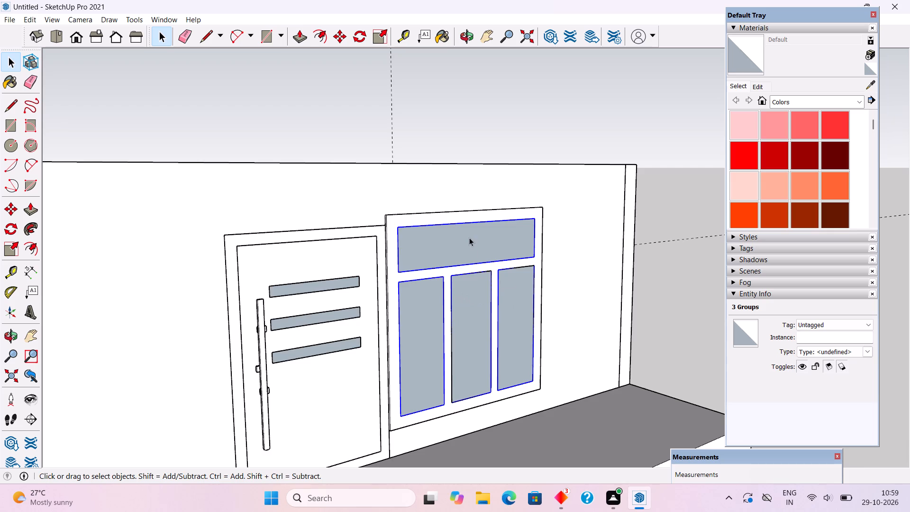
pyautogui.scroll(-5, 464, 231)
pyautogui.scroll(11, 499, 331)
pyautogui.moveTo(517, 329); pyautogui.dragTo(608, 356, button='middle')
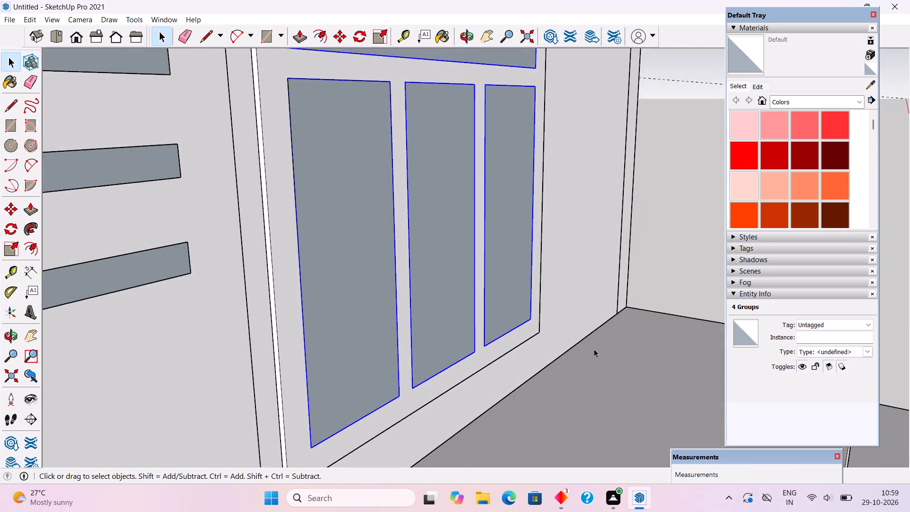
pyautogui.scroll(6, 563, 340)
pyautogui.scroll(1, 510, 317)
pyautogui.press('m')
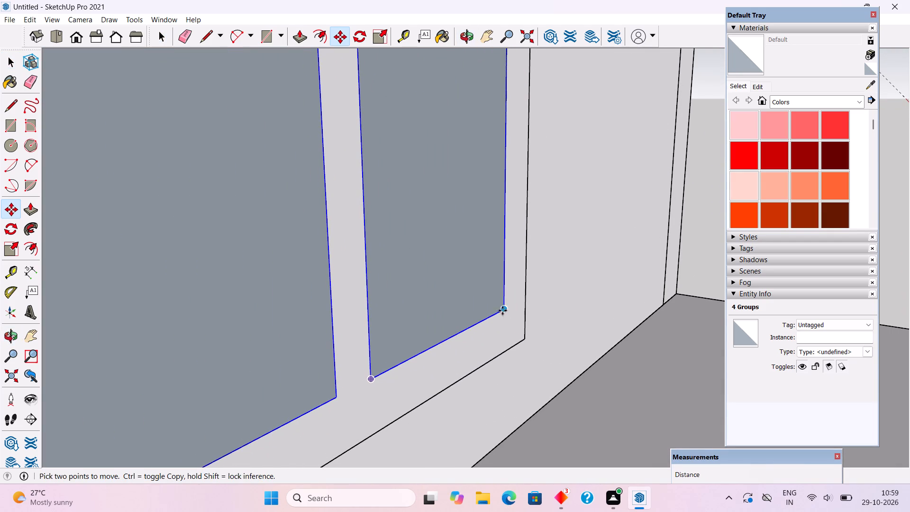
pyautogui.click(504, 310)
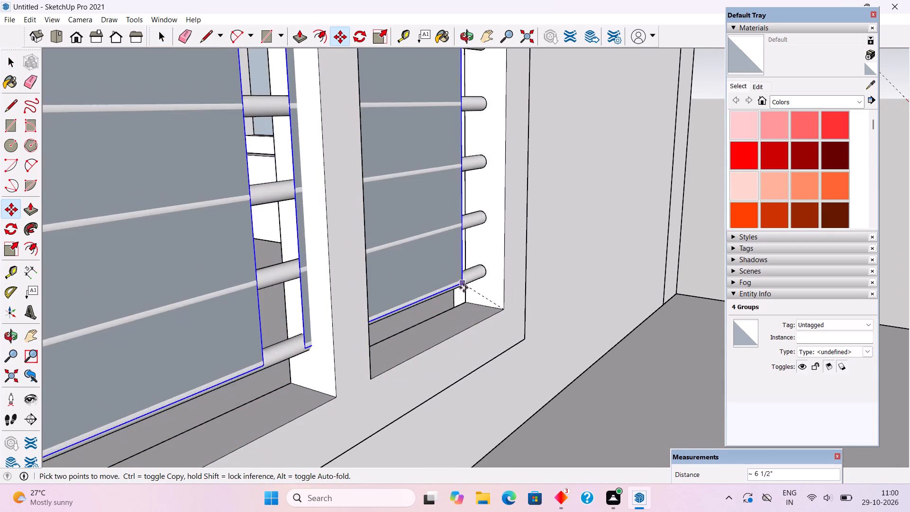
pyautogui.write('1"')
pyautogui.press('Return')
pyautogui.press('space')
# Inspect the recessed glass panes and the front wall with its door and window from several angles.
pyautogui.scroll(-1, 483, 304)
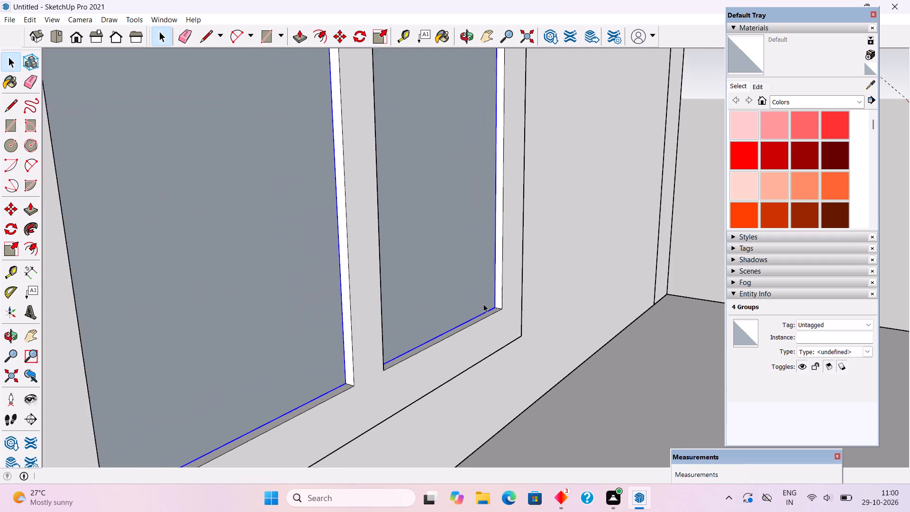
pyautogui.scroll(-7, 483, 304)
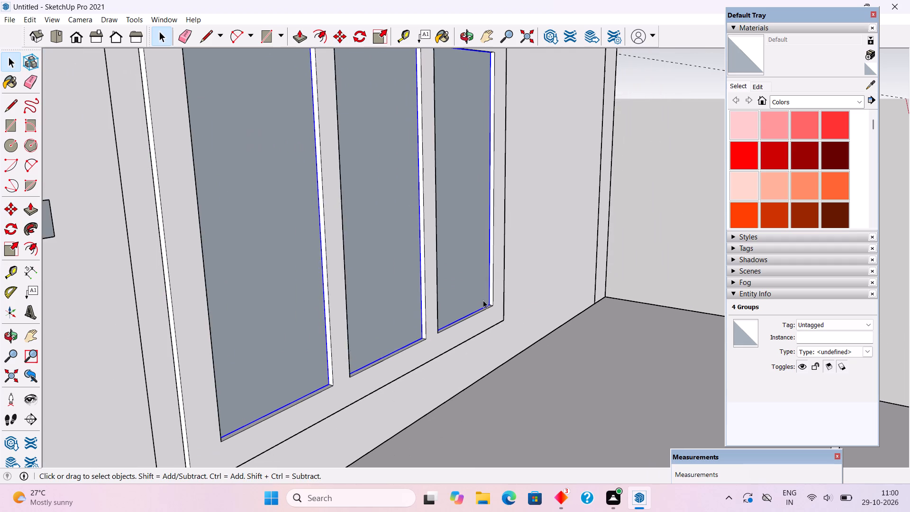
pyautogui.scroll(-9, 483, 300)
pyautogui.moveTo(549, 302); pyautogui.dragTo(501, 284, button='middle')
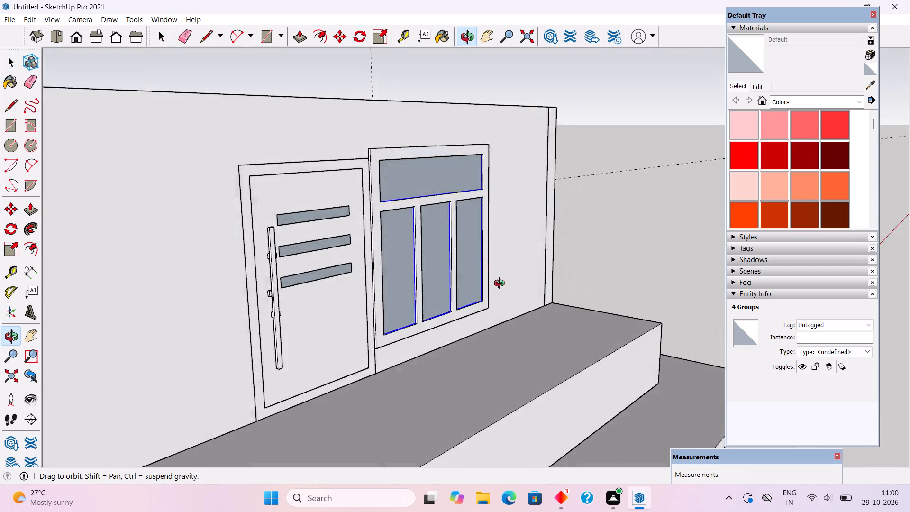
pyautogui.moveTo(501, 284); pyautogui.dragTo(421, 268, button='middle')
pyautogui.scroll(-2, 421, 268)
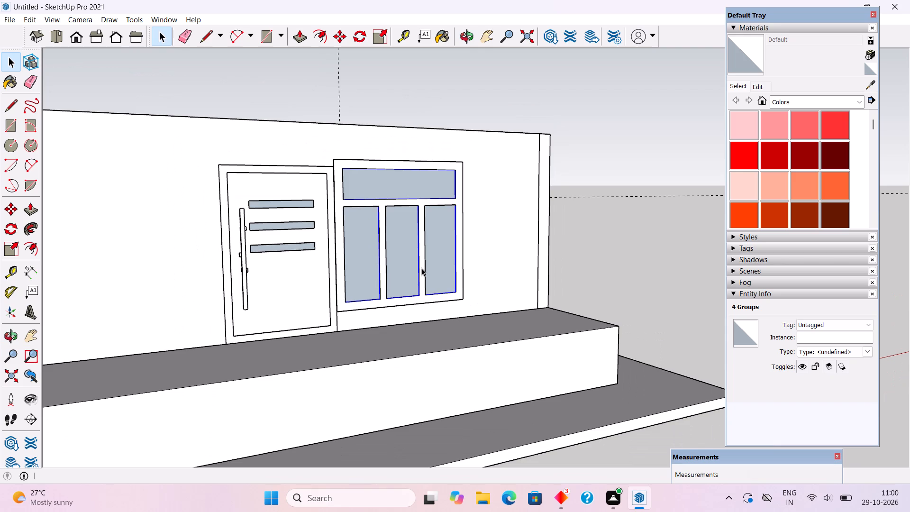
pyautogui.scroll(-4, 421, 268)
pyautogui.click(440, 129)
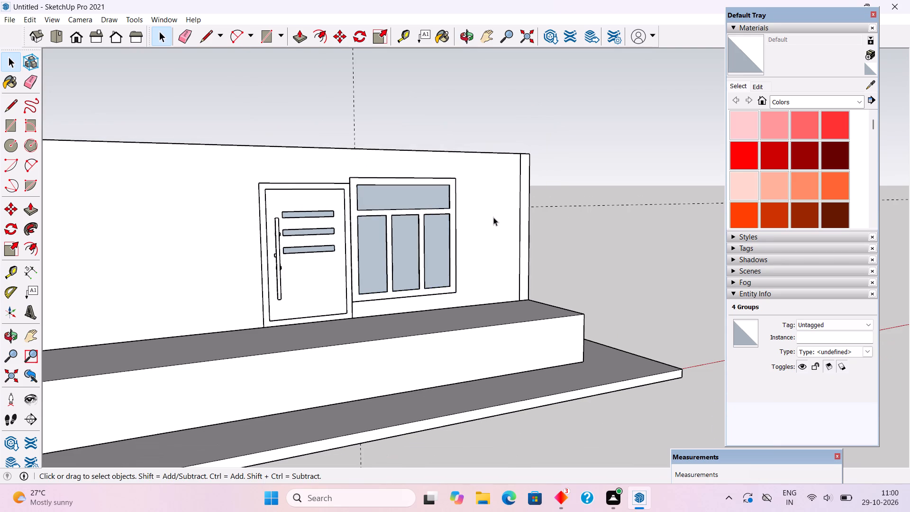
pyautogui.moveTo(423, 216); pyautogui.dragTo(155, 214, button='middle')
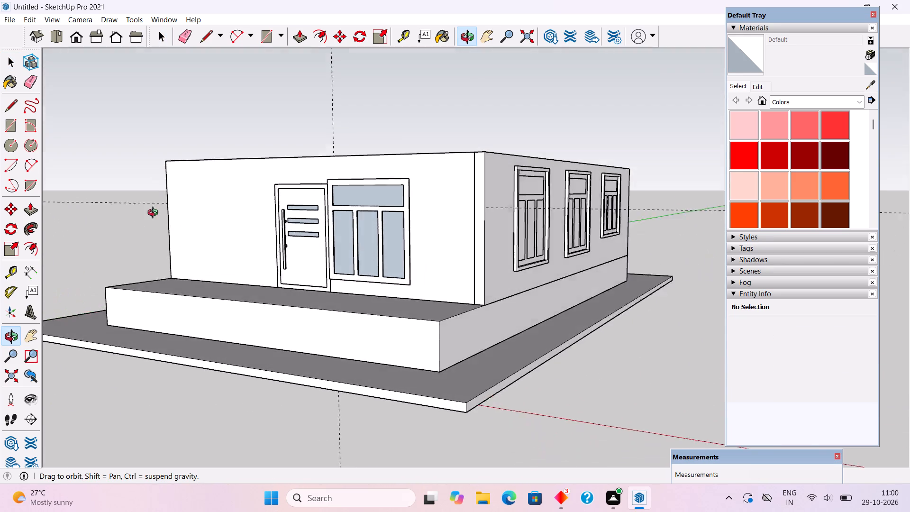
pyautogui.moveTo(155, 214); pyautogui.dragTo(159, 186, button='middle')
pyautogui.scroll(5, 190, 195)
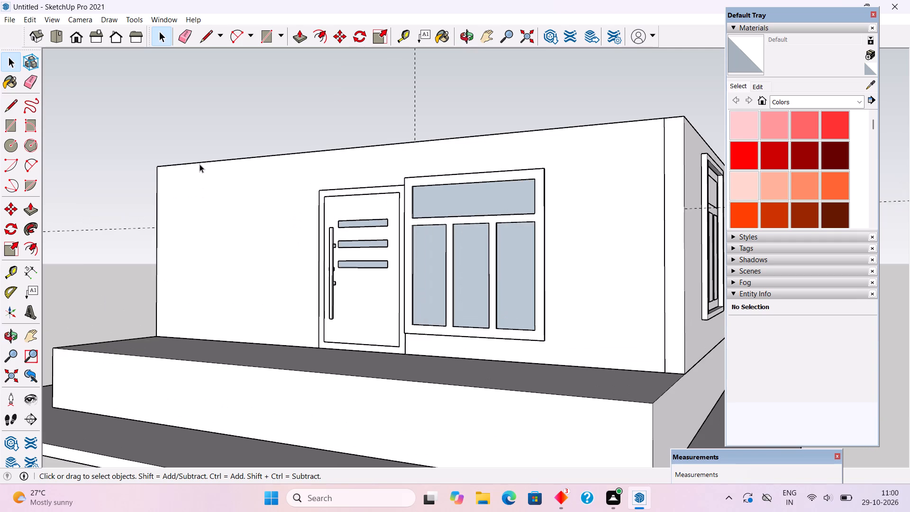
pyautogui.moveTo(202, 169); pyautogui.dragTo(371, 188, button='middle')
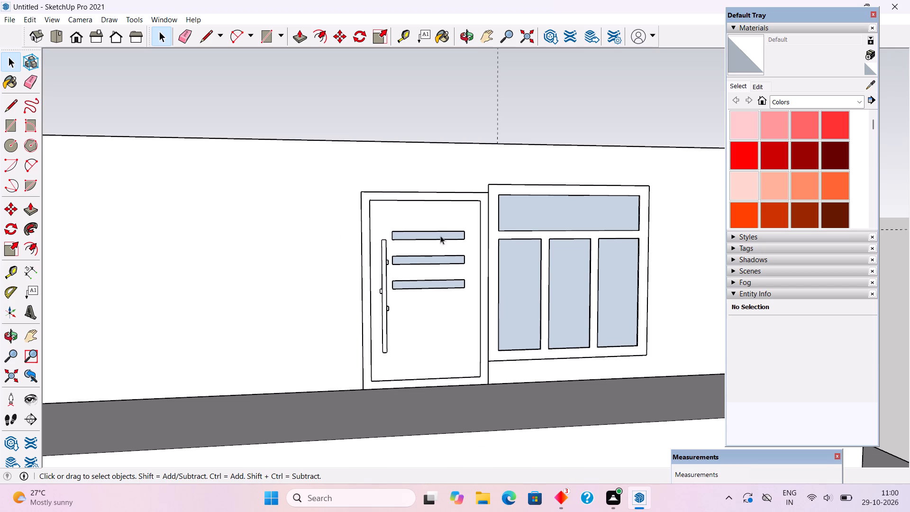
pyautogui.moveTo(442, 247); pyautogui.dragTo(488, 248, button='middle')
pyautogui.scroll(-4, 483, 248)
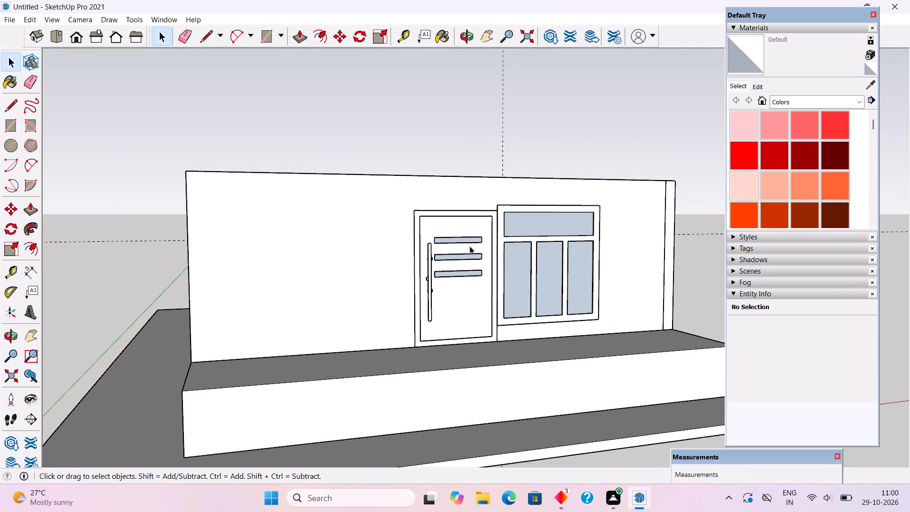
# Place a guide line about 17' 11" from the plinth's end edge, through the door frame's outer bottom corner.
pyautogui.moveTo(460, 274); pyautogui.dragTo(406, 324, button='middle')
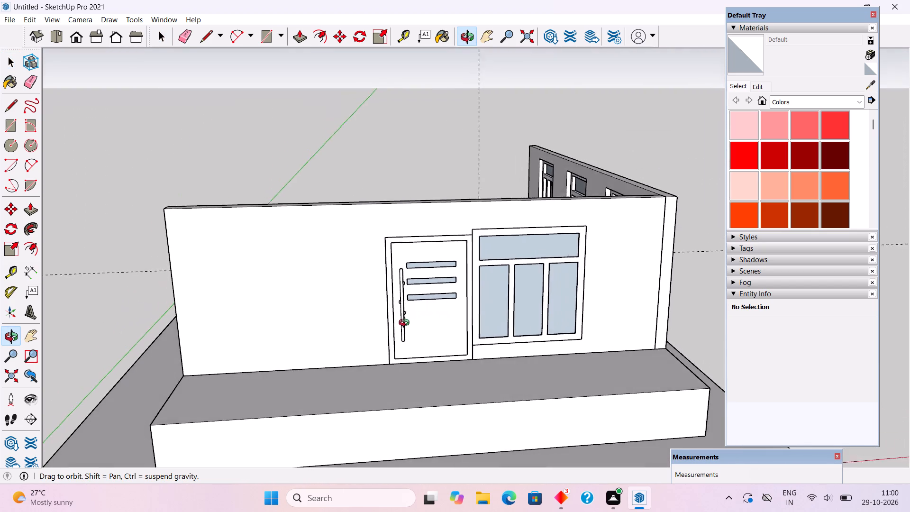
pyautogui.moveTo(406, 324); pyautogui.dragTo(389, 360, button='middle')
pyautogui.press('t')
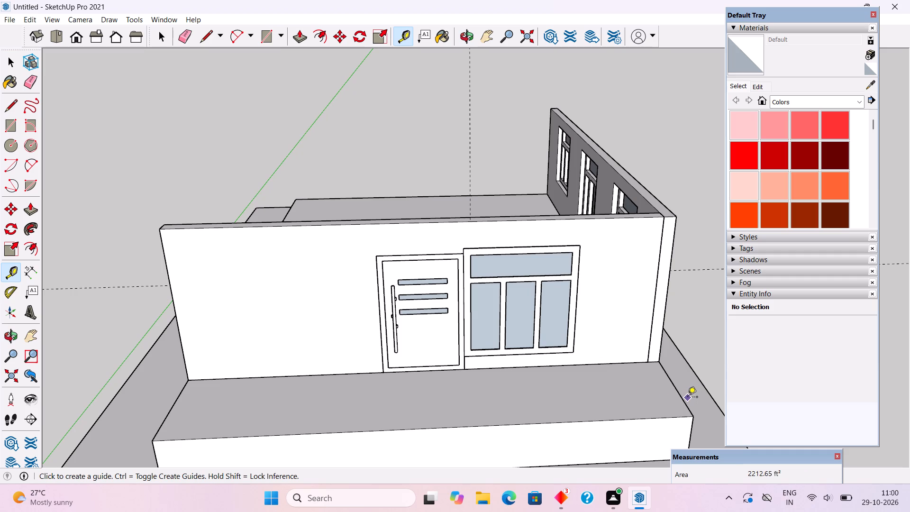
pyautogui.click(685, 399)
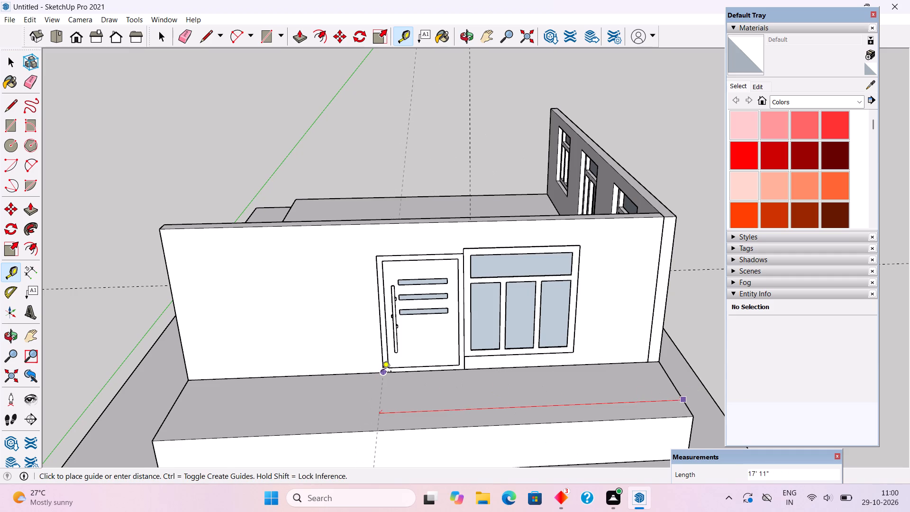
pyautogui.click(382, 372)
pyautogui.moveTo(391, 260); pyautogui.dragTo(389, 234, button='middle')
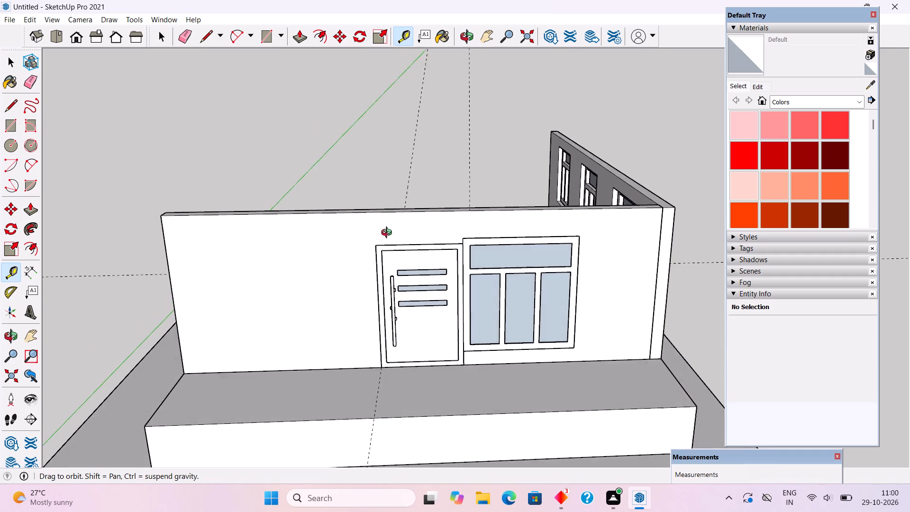
pyautogui.moveTo(389, 234); pyautogui.dragTo(493, 237, button='middle')
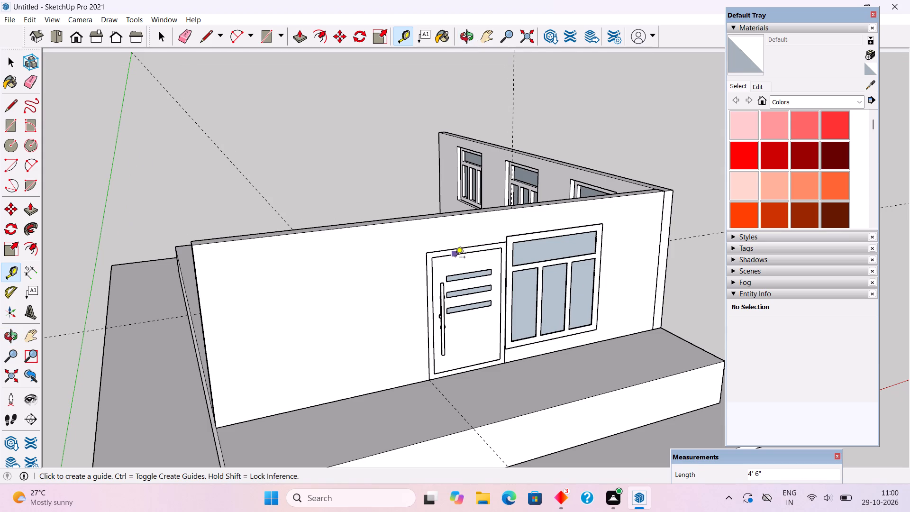
pyautogui.press('space')
# Open the front wall group and push its free end face back 12' 1" to the door frame's outer edge.
pyautogui.moveTo(411, 301); pyautogui.dragTo(565, 261, button='middle')
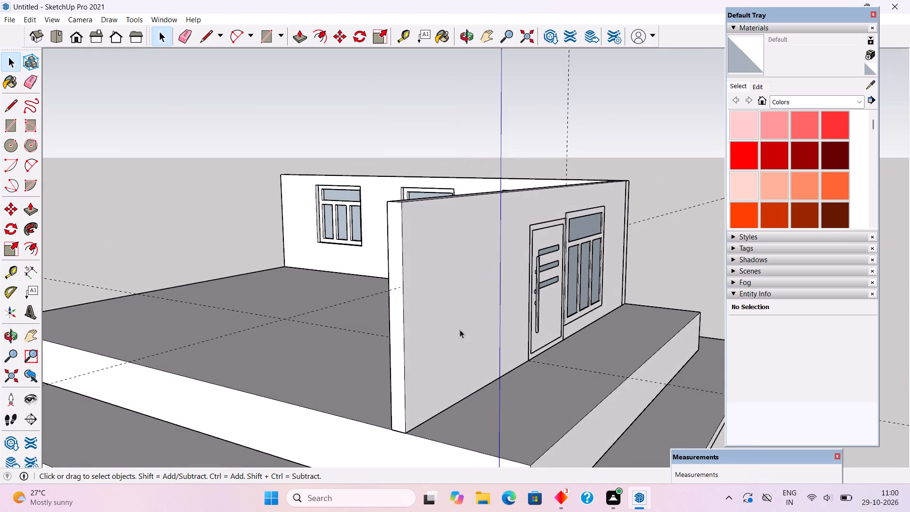
pyautogui.tripleClick(399, 343)
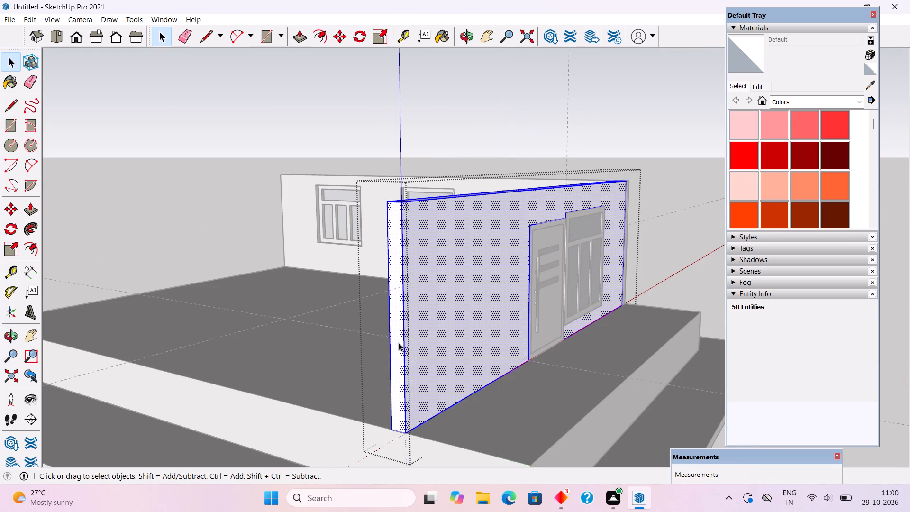
pyautogui.press('p')
pyautogui.click(399, 343)
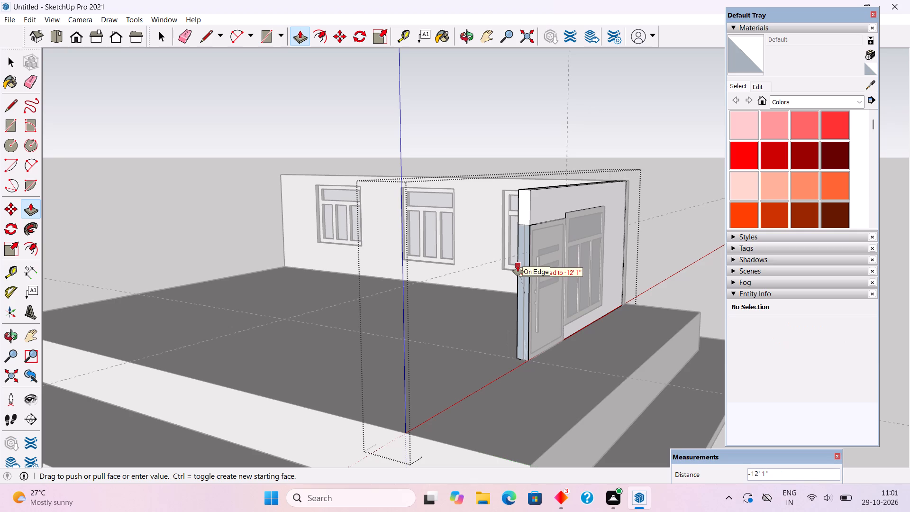
pyautogui.click(516, 269)
pyautogui.press('space')
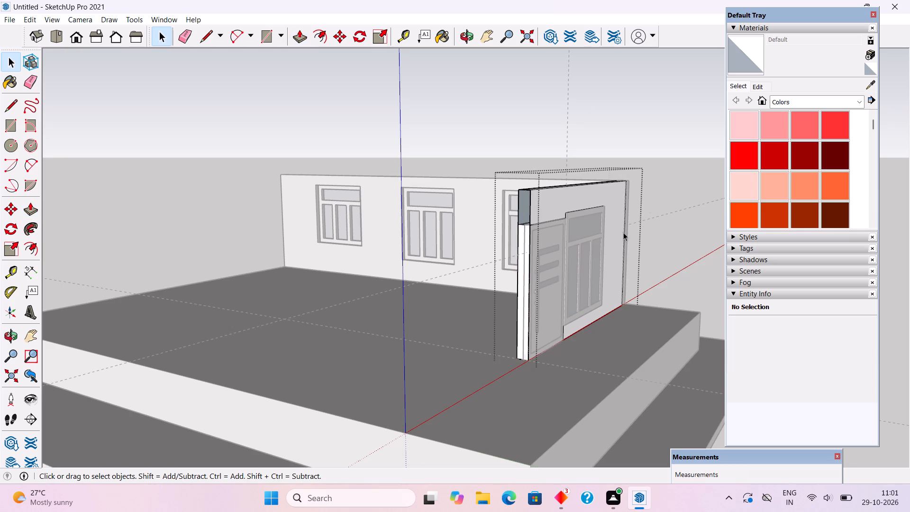
pyautogui.click(680, 176)
# Open the front wall group and close its open end above the door with a rectangle spanning opposite corners of the gap.
pyautogui.scroll(6, 550, 251)
pyautogui.scroll(5, 483, 276)
pyautogui.scroll(-4, 520, 269)
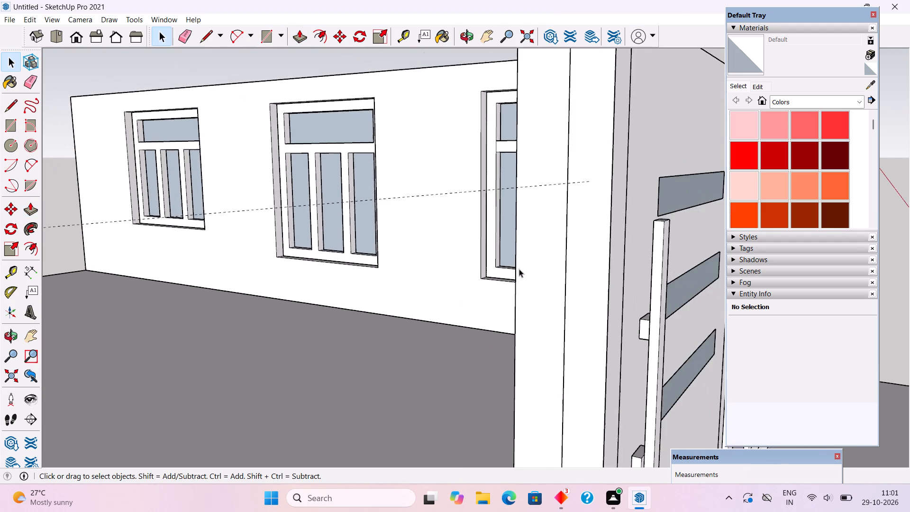
pyautogui.scroll(-6, 519, 269)
pyautogui.scroll(-5, 486, 249)
pyautogui.moveTo(483, 263); pyautogui.dragTo(592, 318, button='middle')
pyautogui.scroll(7, 614, 218)
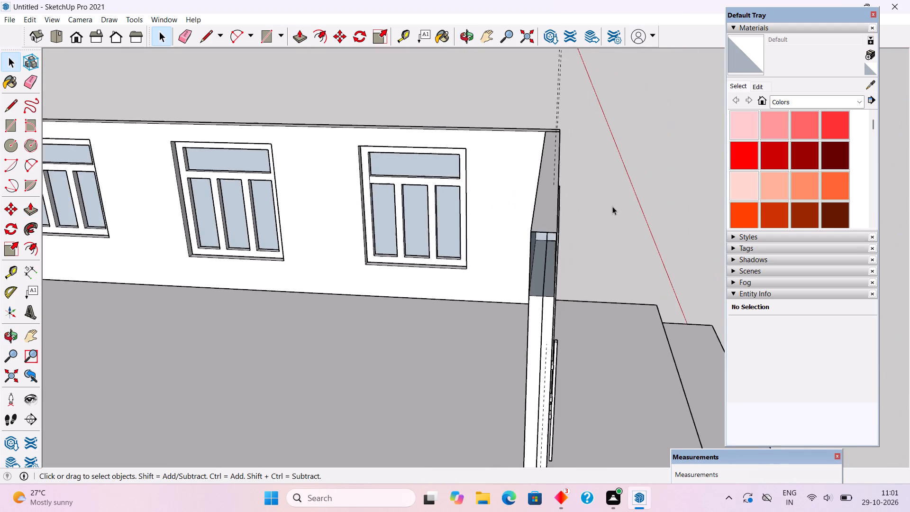
pyautogui.scroll(5, 599, 269)
pyautogui.moveTo(575, 275); pyautogui.dragTo(631, 267, button='middle')
pyautogui.doubleClick(582, 202)
pyautogui.click(582, 202)
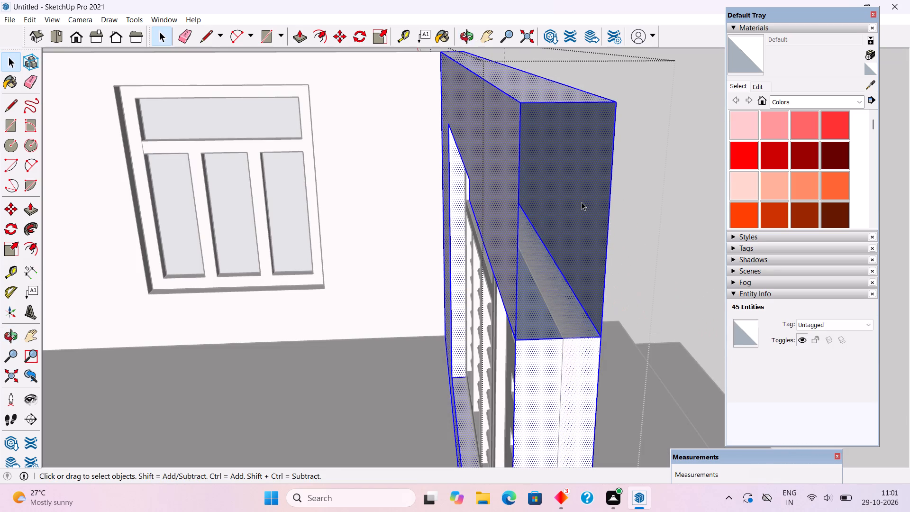
pyautogui.press('r')
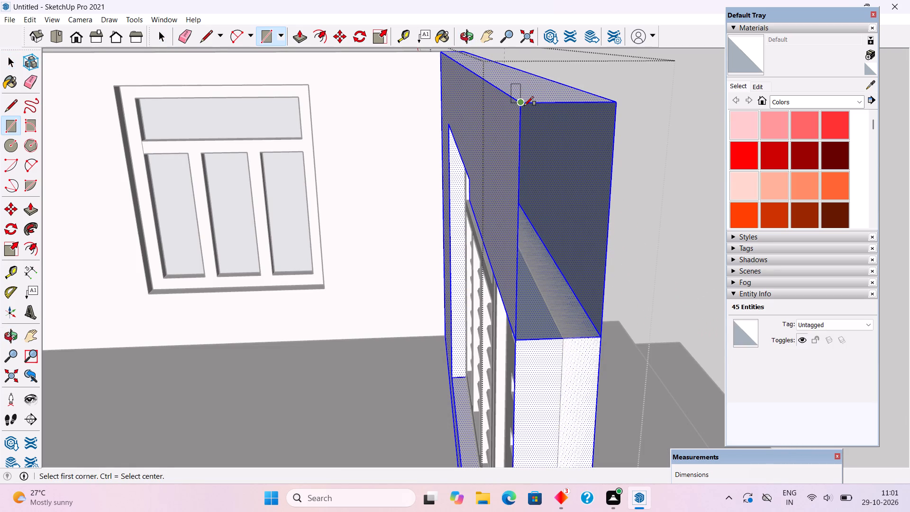
pyautogui.click(524, 106)
pyautogui.click(602, 338)
pyautogui.press('space')
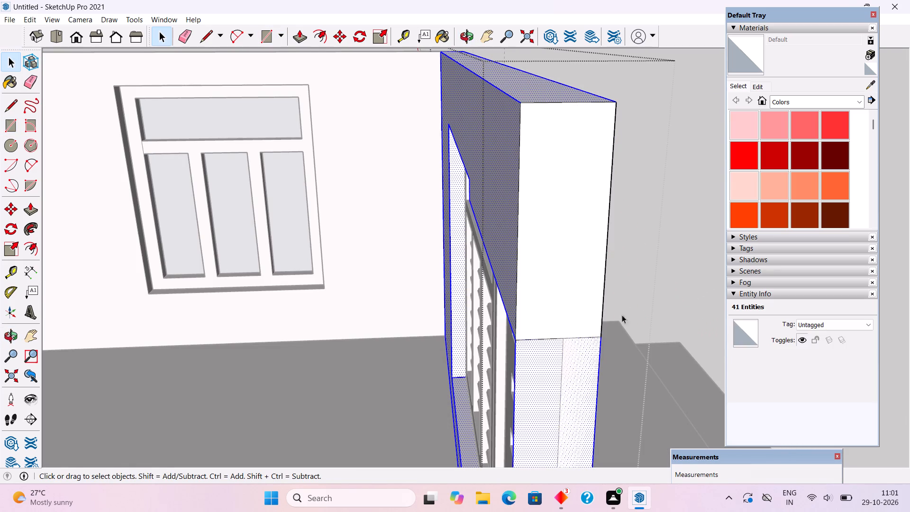
pyautogui.scroll(-15, 626, 278)
pyautogui.click(629, 210)
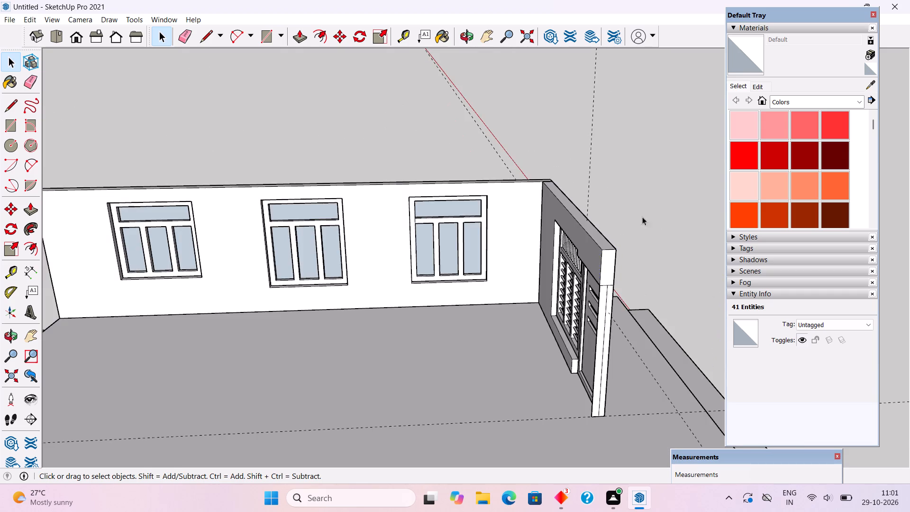
# Inspect the closed wall end, the door and window, and the whole plinth from several angles.
pyautogui.moveTo(619, 252); pyautogui.dragTo(287, 201, button='middle')
pyautogui.scroll(7, 335, 311)
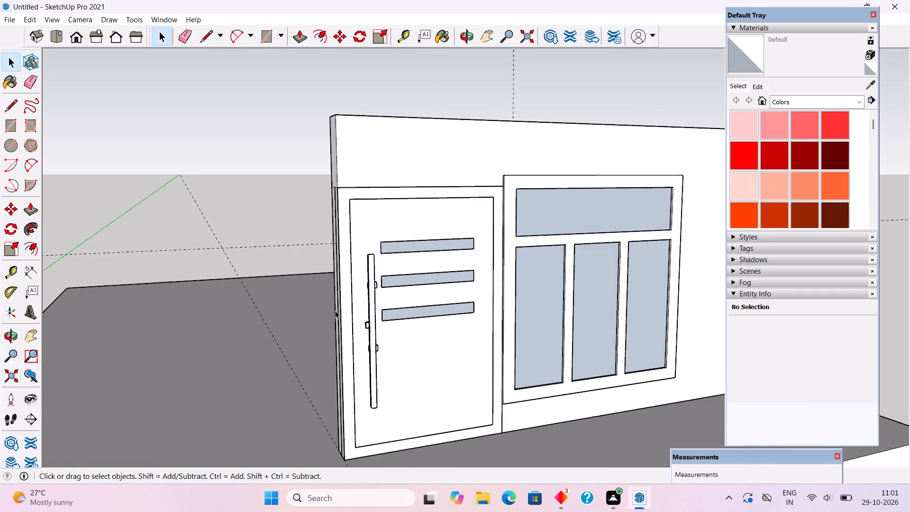
pyautogui.scroll(3, 339, 311)
pyautogui.moveTo(385, 279); pyautogui.dragTo(497, 297, button='middle')
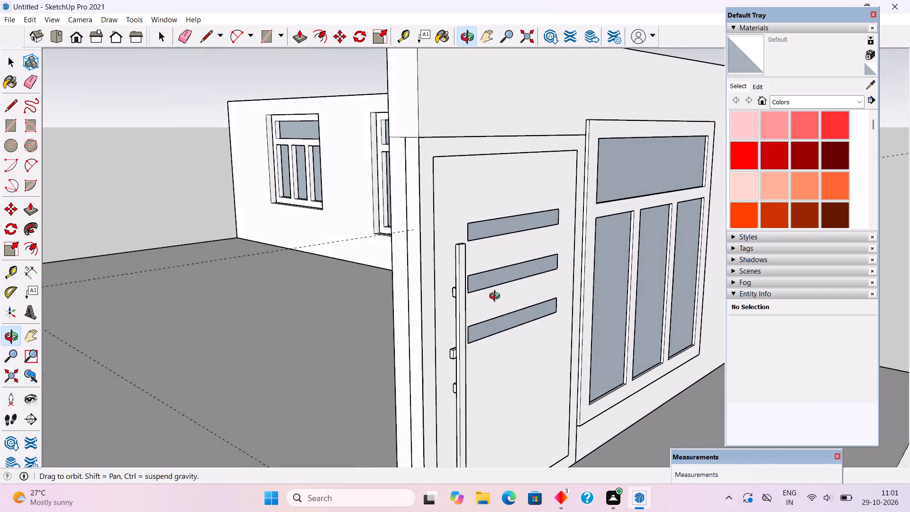
pyautogui.moveTo(497, 297); pyautogui.dragTo(459, 275, button='middle')
pyautogui.scroll(-13, 452, 270)
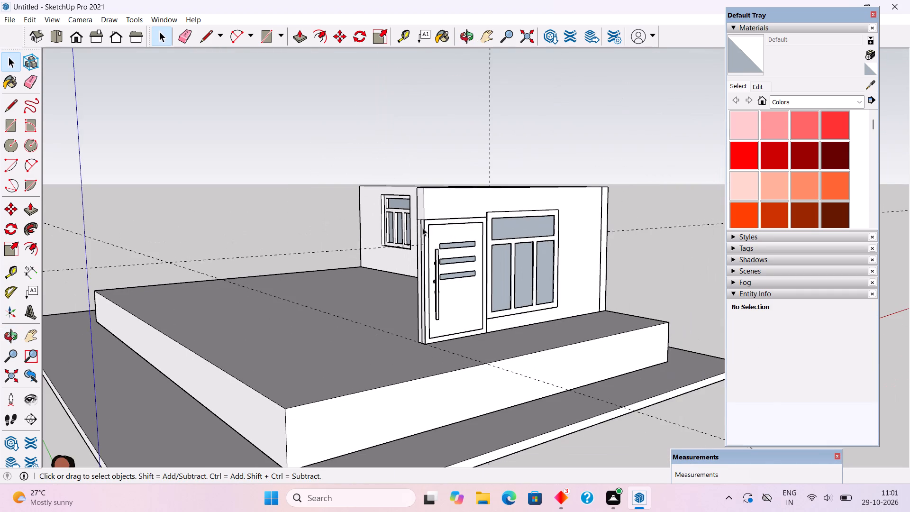
pyautogui.moveTo(409, 221); pyautogui.dragTo(396, 291, button='middle')
pyautogui.scroll(-9, 396, 287)
pyautogui.moveTo(397, 287); pyautogui.dragTo(409, 385, button='middle')
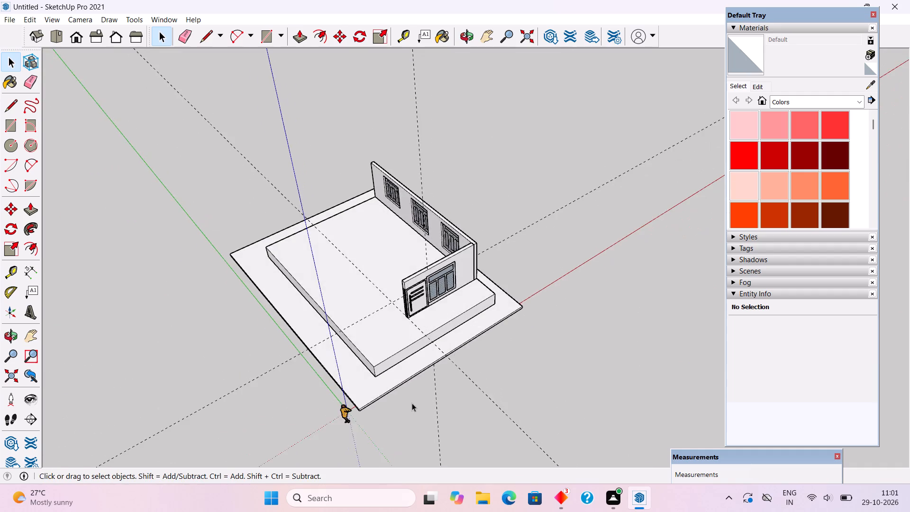
# Place a parallel guide line 9" from the guide at the door frame's outer edge, on the side away from the door.
pyautogui.scroll(6, 412, 402)
pyautogui.scroll(6, 415, 325)
pyautogui.scroll(5, 411, 280)
pyautogui.press('t')
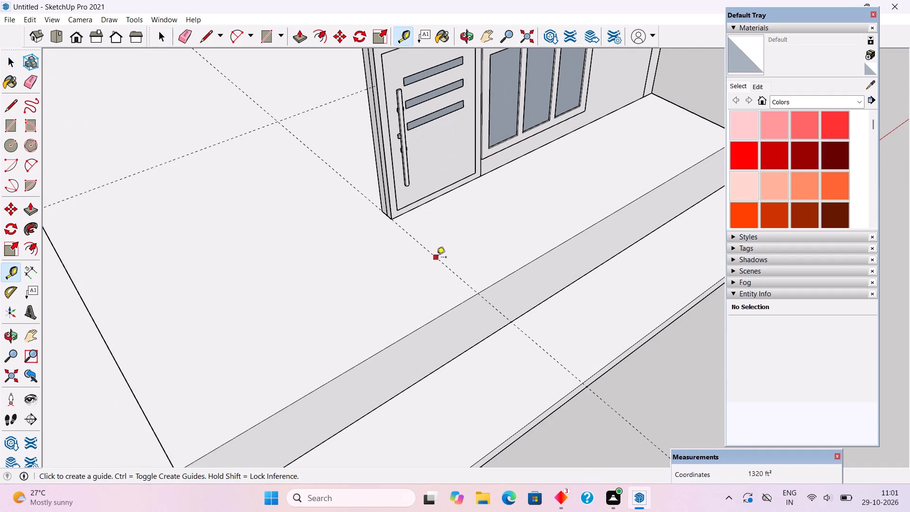
pyautogui.click(437, 256)
pyautogui.write('9"')
pyautogui.press('Return')
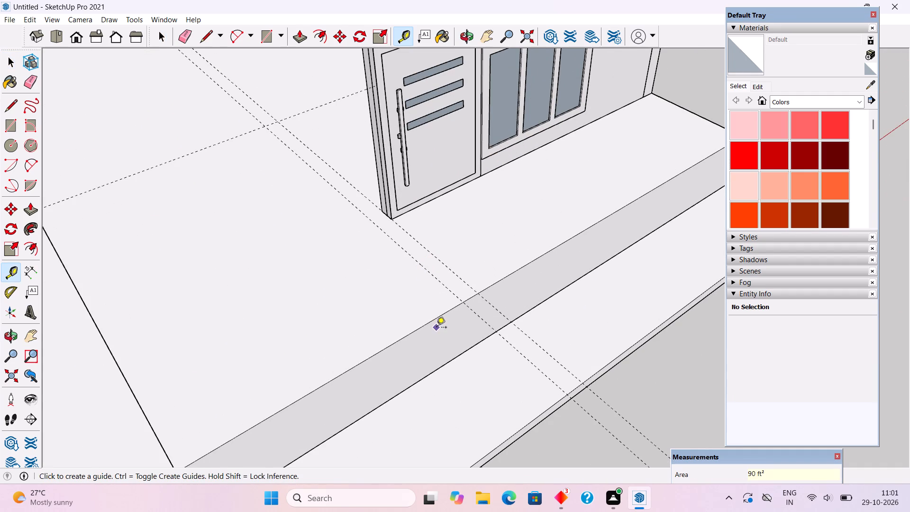
pyautogui.press('space')
pyautogui.click(457, 342)
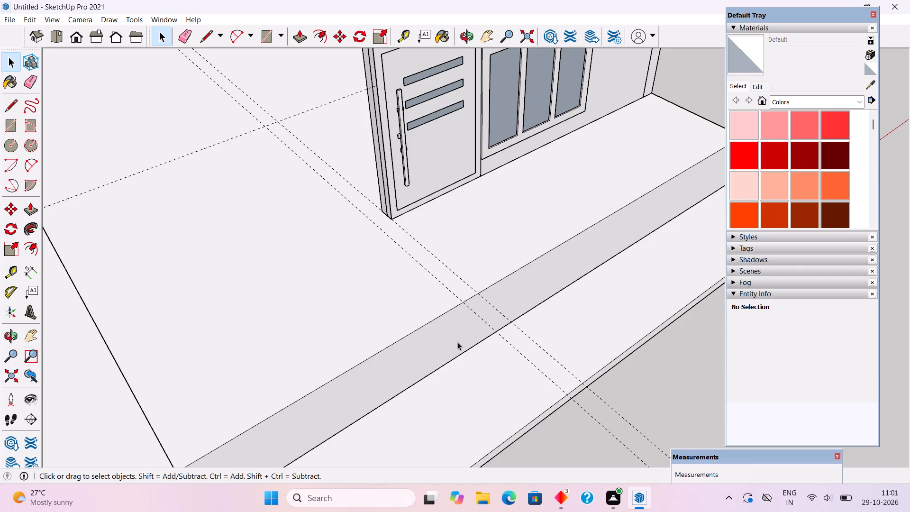
pyautogui.click(576, 418)
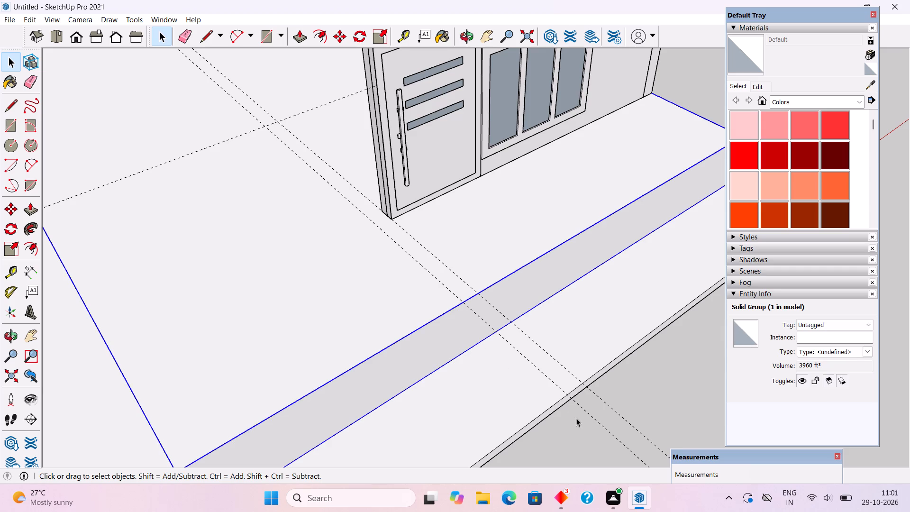
# Draw a rectangle between the two guides from the door's outer corner to the plinth's front edge and pull it up 10' as a wall.
pyautogui.scroll(4, 377, 228)
pyautogui.press('r')
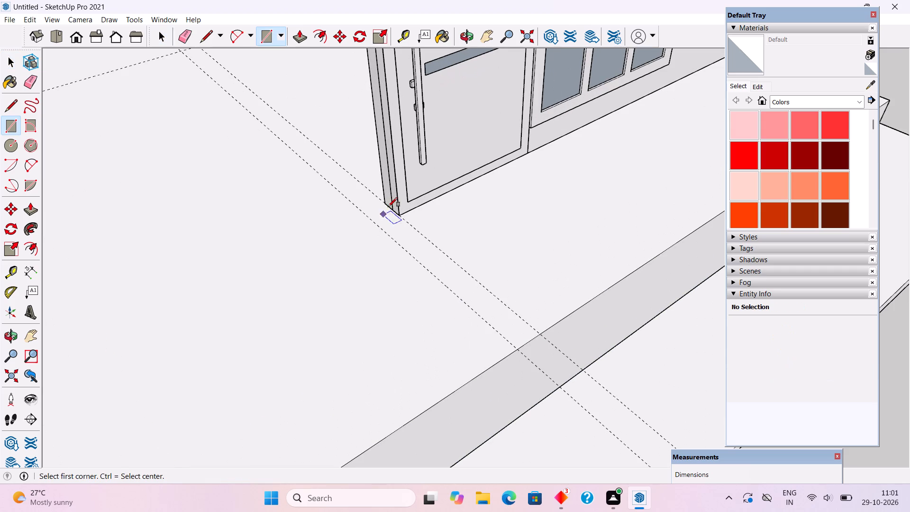
pyautogui.click(383, 203)
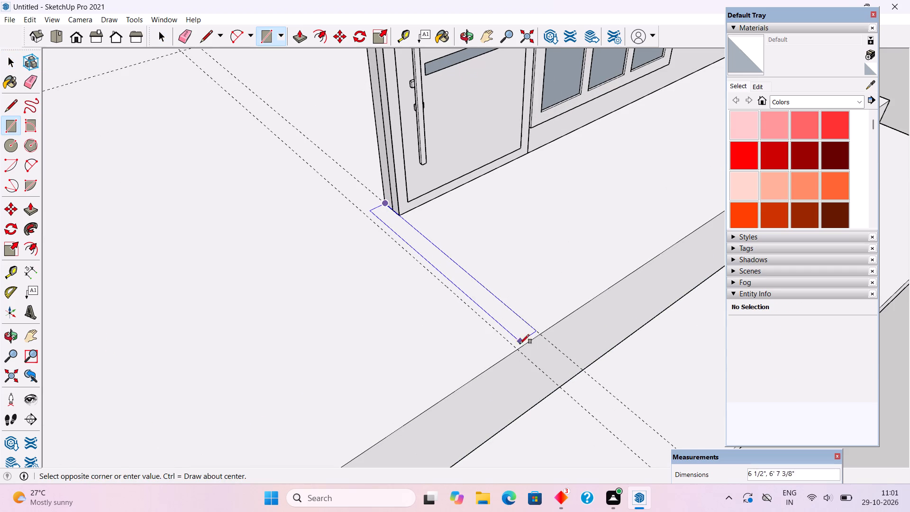
pyautogui.click(520, 350)
pyautogui.press('p')
pyautogui.click(520, 340)
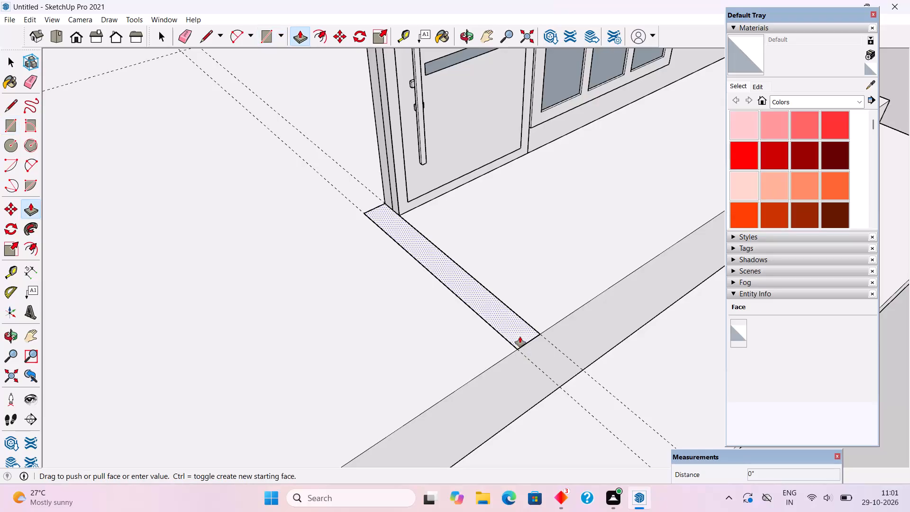
pyautogui.scroll(-13, 517, 328)
pyautogui.moveTo(500, 193); pyautogui.dragTo(279, 183, button='middle')
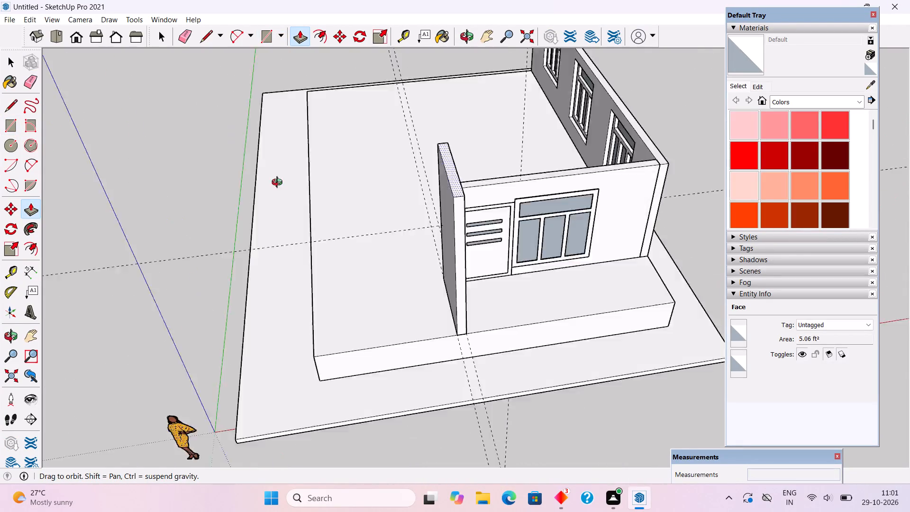
pyautogui.moveTo(279, 183); pyautogui.dragTo(221, 175, button='middle')
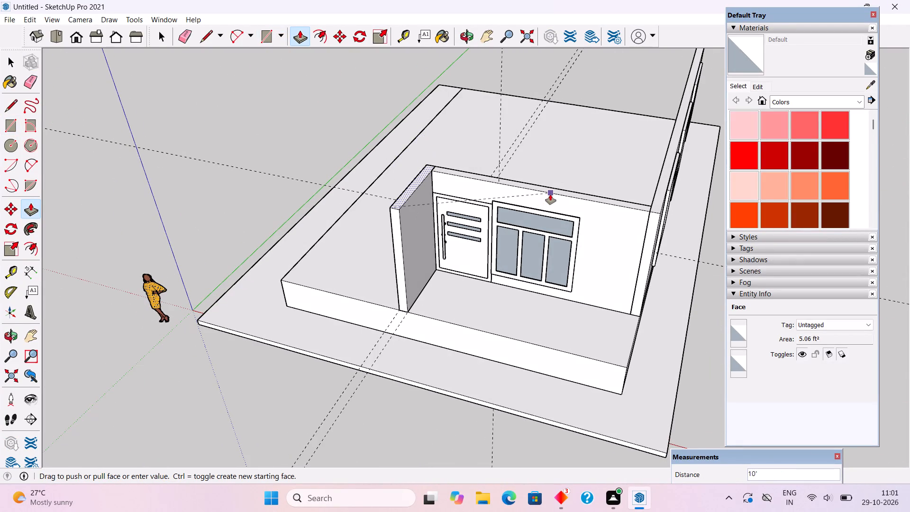
pyautogui.click(550, 194)
pyautogui.press('space')
# Inspect the new side wall beside the door and its fit on the plinth from several angles.
pyautogui.scroll(-5, 558, 233)
pyautogui.moveTo(613, 265); pyautogui.dragTo(595, 229, button='middle')
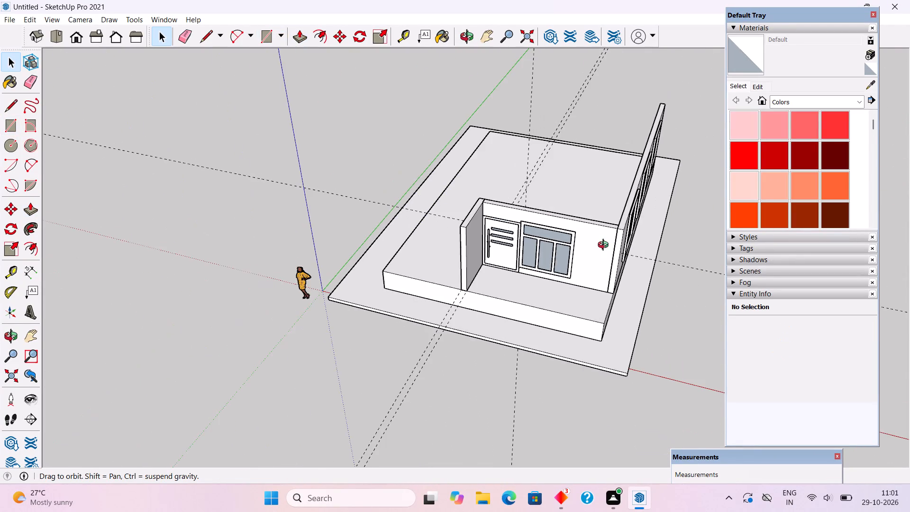
pyautogui.moveTo(595, 229); pyautogui.dragTo(670, 138, button='middle')
pyautogui.click(522, 138)
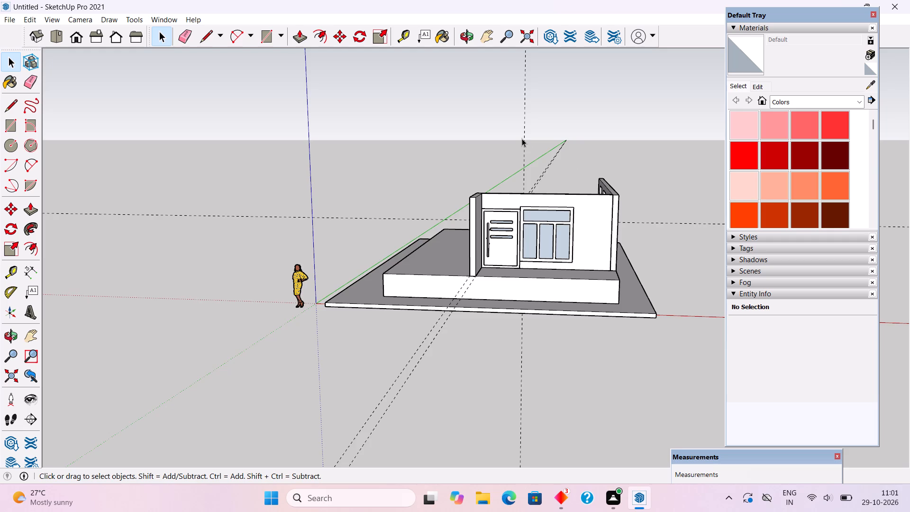
pyautogui.scroll(4, 482, 263)
pyautogui.moveTo(473, 267); pyautogui.dragTo(713, 258, button='middle')
pyautogui.scroll(3, 588, 278)
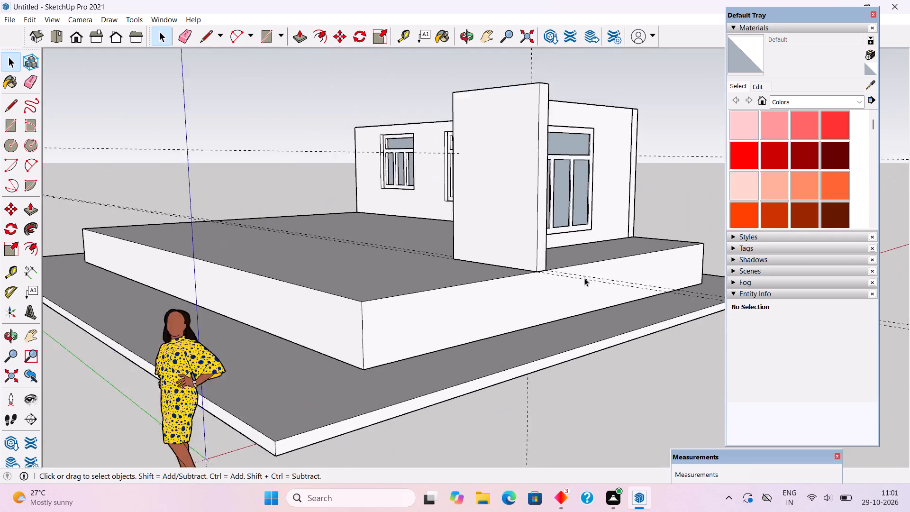
pyautogui.scroll(3, 584, 278)
pyautogui.moveTo(480, 276); pyautogui.dragTo(404, 290, button='middle')
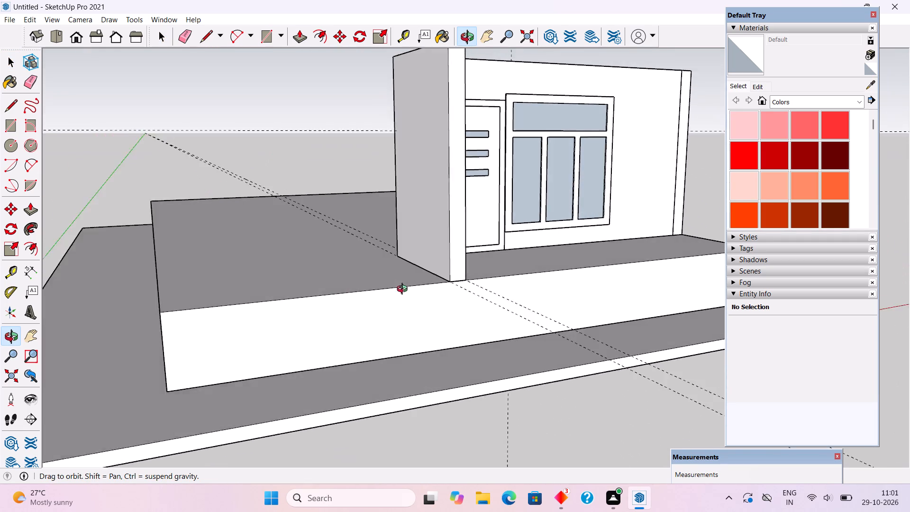
pyautogui.moveTo(404, 290); pyautogui.dragTo(234, 311, button='middle')
pyautogui.scroll(-3, 232, 311)
pyautogui.scroll(-5, 171, 284)
pyautogui.moveTo(314, 289); pyautogui.dragTo(315, 289, button='middle')
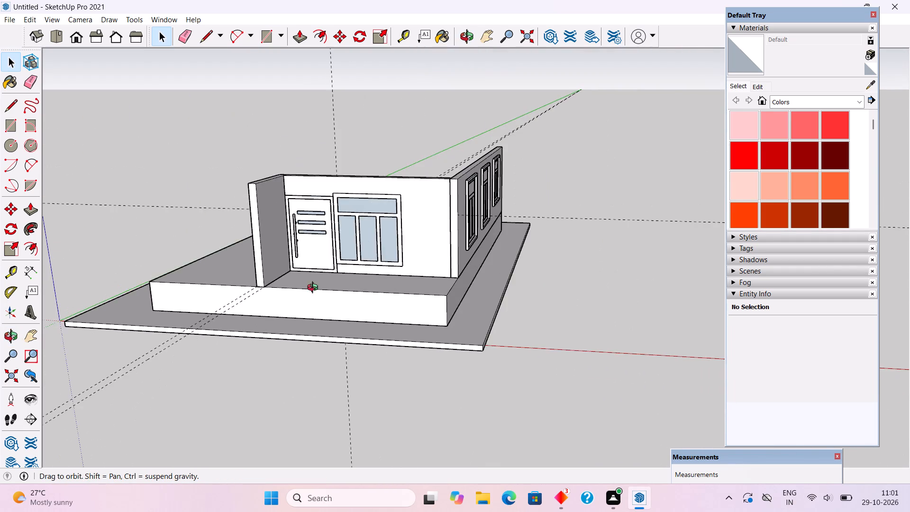
pyautogui.moveTo(315, 289); pyautogui.dragTo(205, 221, button='middle')
pyautogui.scroll(2, 205, 221)
pyautogui.moveTo(245, 252); pyautogui.dragTo(313, 284, button='middle')
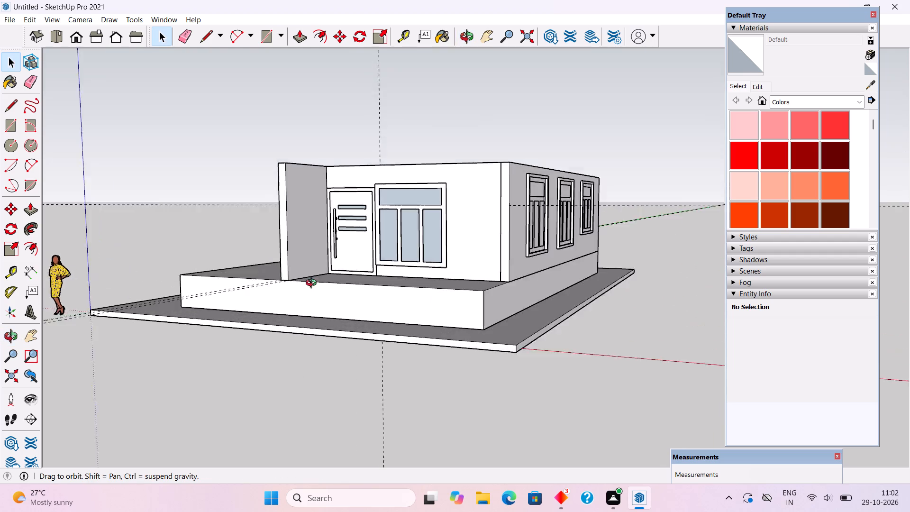
pyautogui.moveTo(313, 284); pyautogui.dragTo(568, 342, button='middle')
# Open the plinth group and pull its front face outward 9" beyond the end of the new side wall.
pyautogui.scroll(-2, 407, 325)
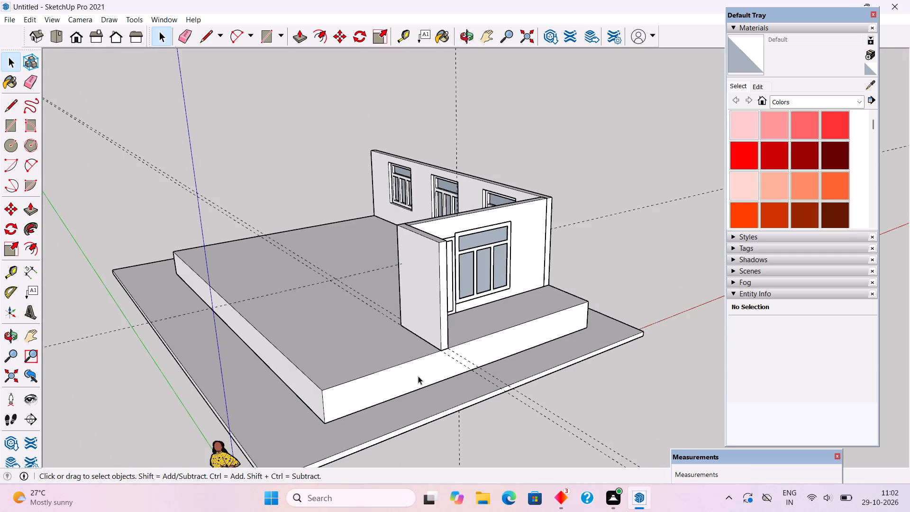
pyautogui.tripleClick(418, 376)
pyautogui.press('p')
pyautogui.click(418, 375)
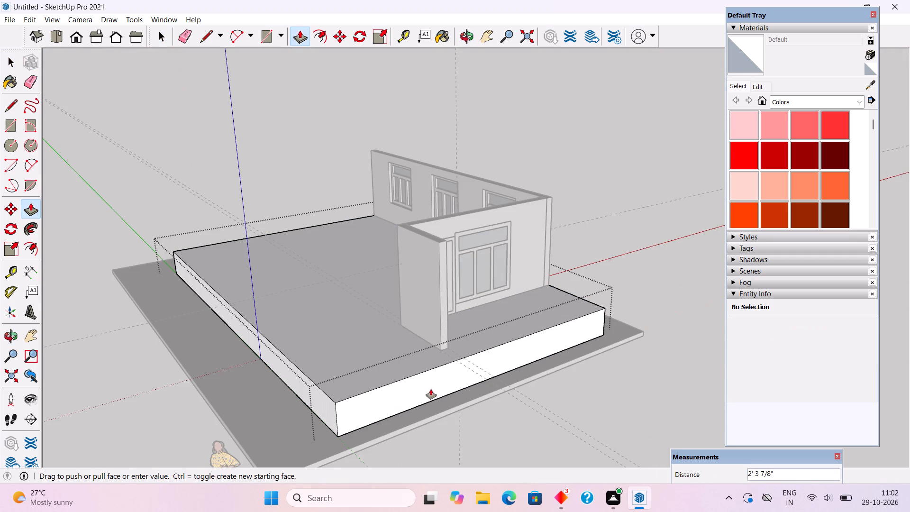
pyautogui.press('9')
pyautogui.hotkey('shift', '"')
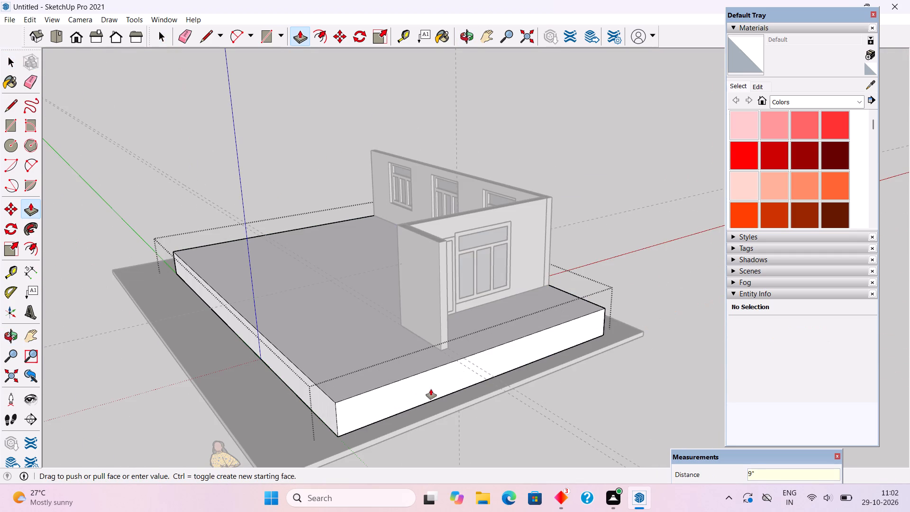
pyautogui.press('Return')
pyautogui.press('space')
pyautogui.click(501, 427)
pyautogui.moveTo(435, 359); pyautogui.dragTo(426, 415, button='middle')
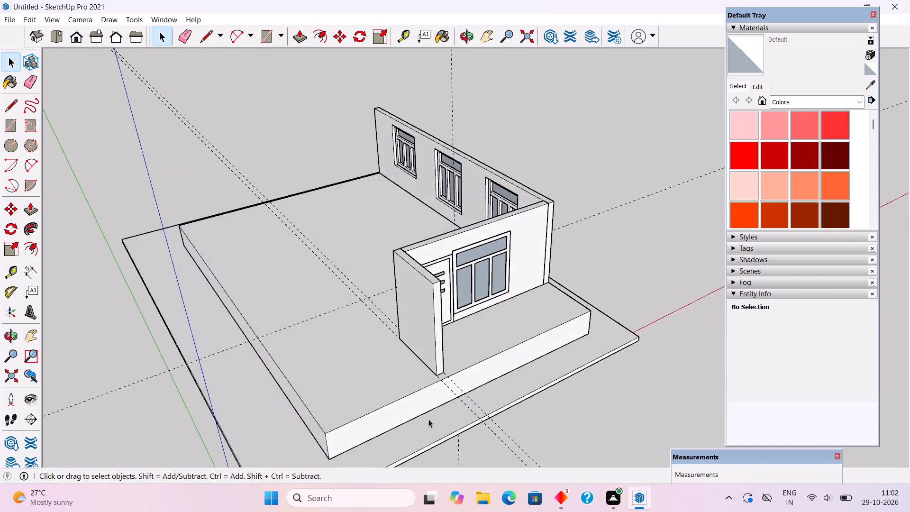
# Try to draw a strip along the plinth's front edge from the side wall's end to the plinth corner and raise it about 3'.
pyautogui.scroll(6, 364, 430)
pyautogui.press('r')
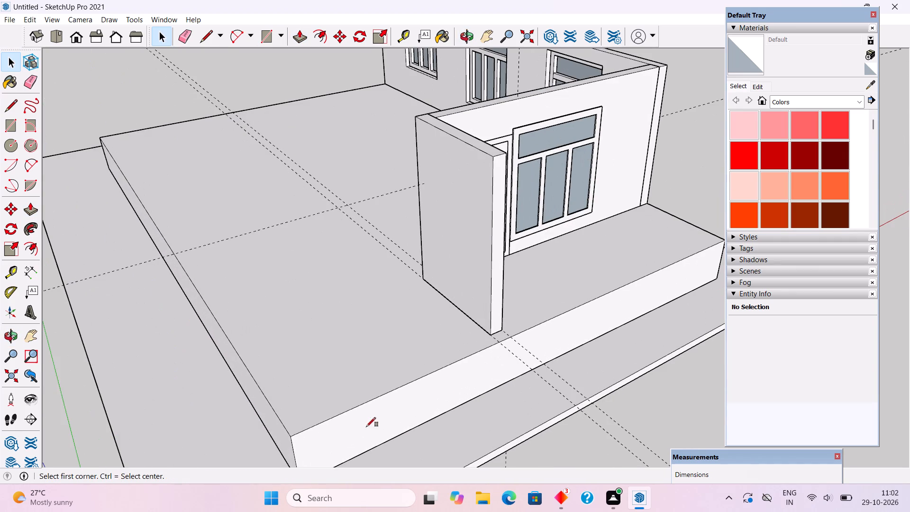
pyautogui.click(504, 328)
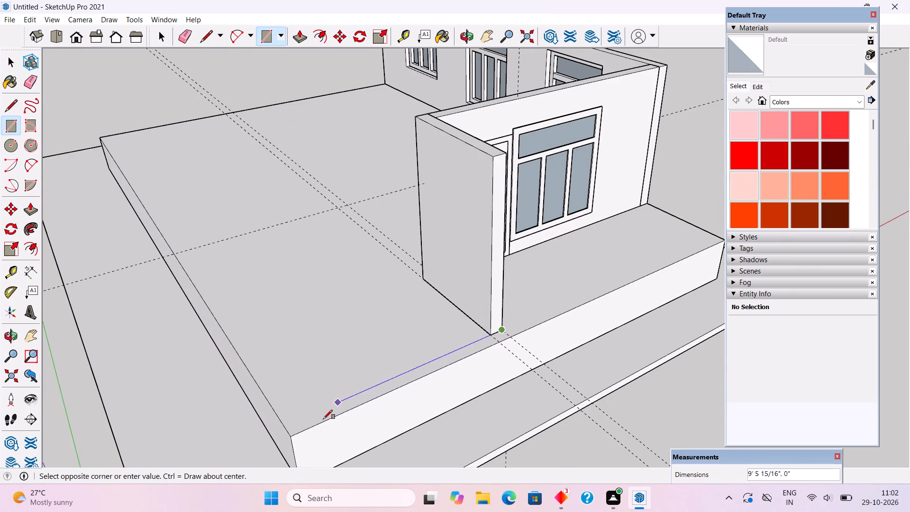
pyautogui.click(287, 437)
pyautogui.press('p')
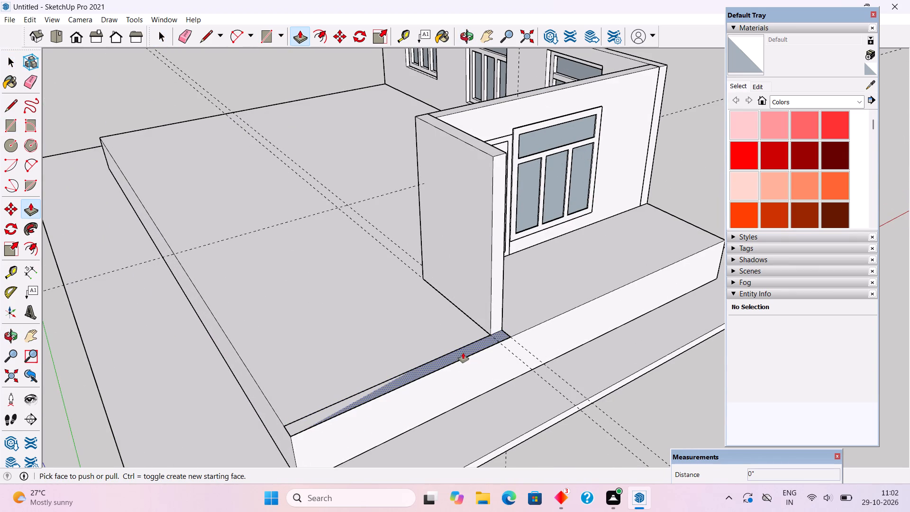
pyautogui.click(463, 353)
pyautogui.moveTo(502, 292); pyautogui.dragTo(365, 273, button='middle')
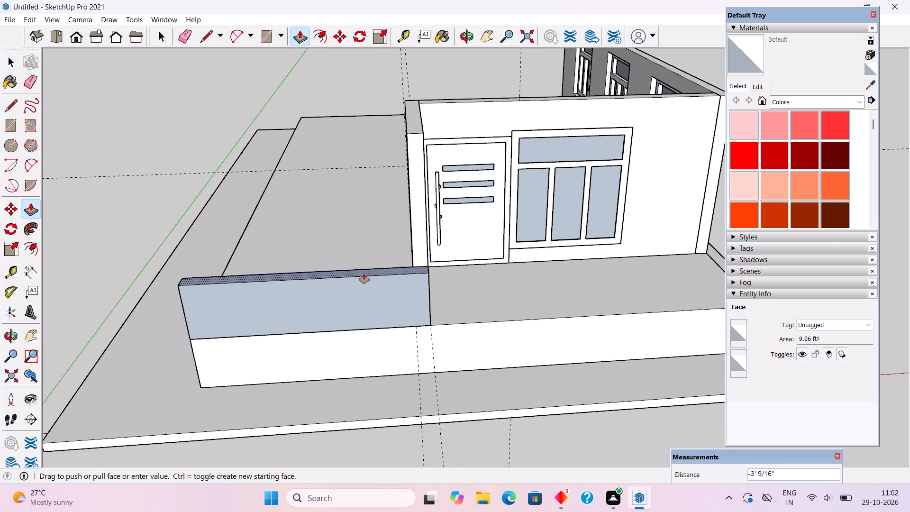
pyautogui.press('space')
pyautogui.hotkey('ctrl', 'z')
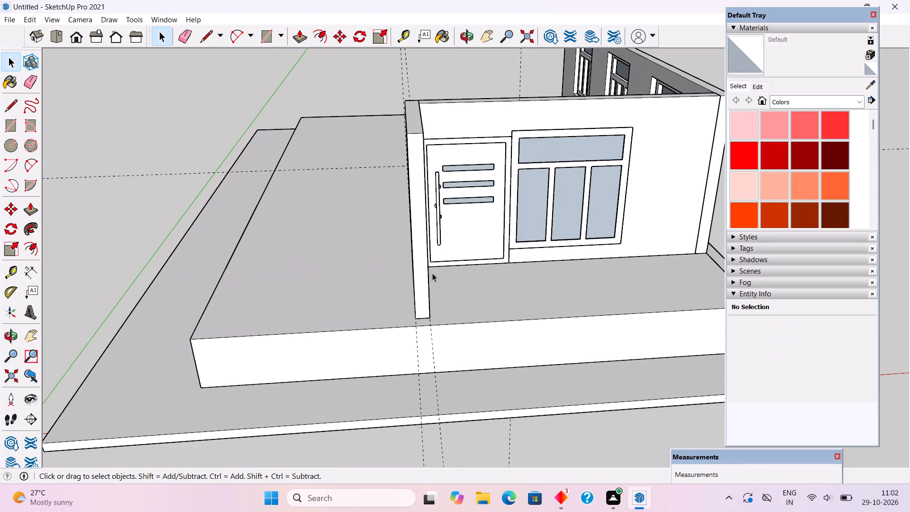
# Make the whole side wall beside the door into a group.
pyautogui.tripleClick(424, 274)
pyautogui.rightClick(424, 274)
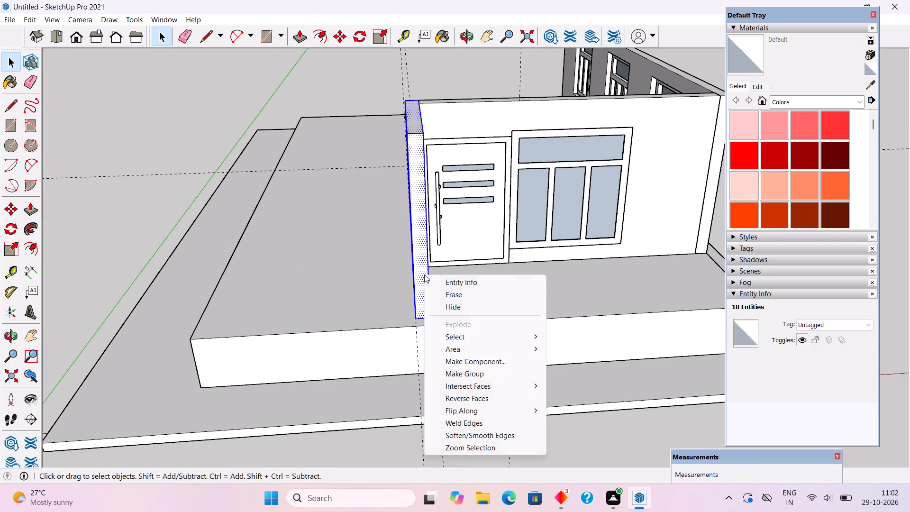
pyautogui.click(475, 371)
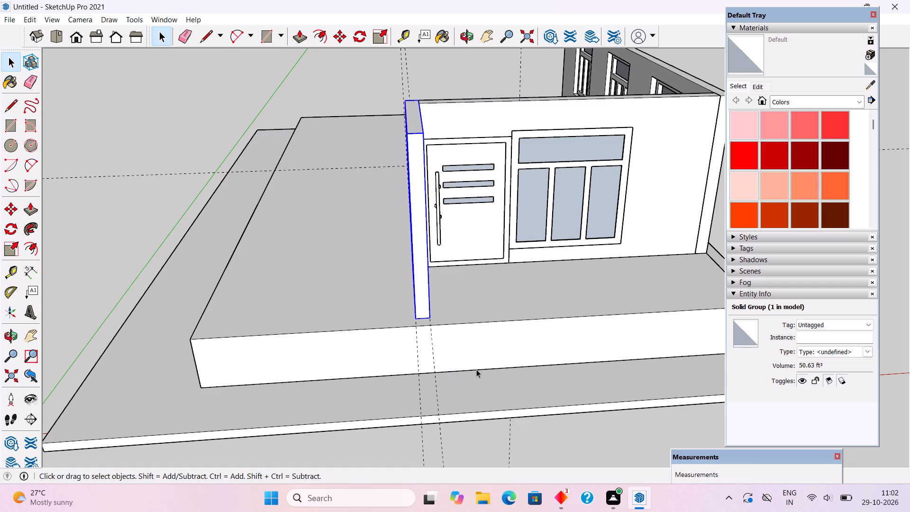
pyautogui.scroll(-2, 476, 369)
pyautogui.scroll(-2, 429, 339)
pyautogui.moveTo(420, 339); pyautogui.dragTo(425, 419, button='middle')
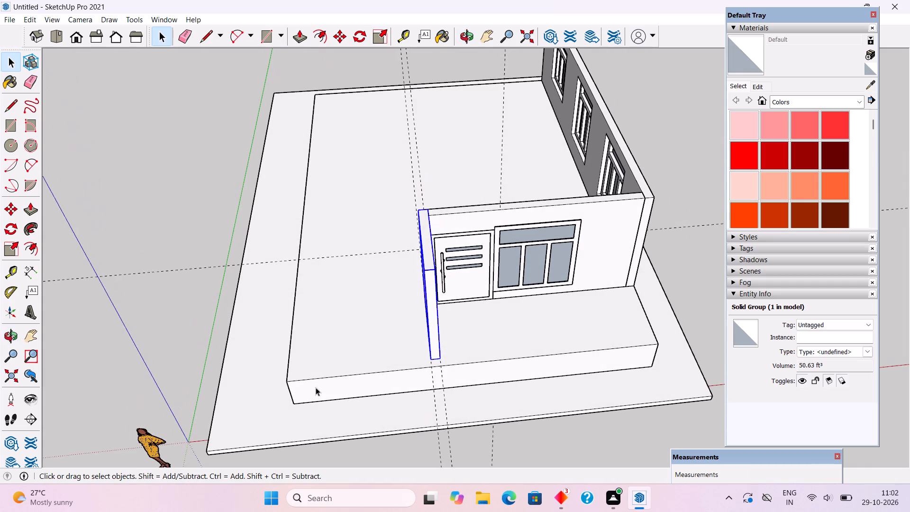
pyautogui.click(182, 322)
# Draw a rectangle along the plinth's front edge from the side wall's end to the plinth corner and pull it up 10' level with the side wall.
pyautogui.scroll(6, 431, 394)
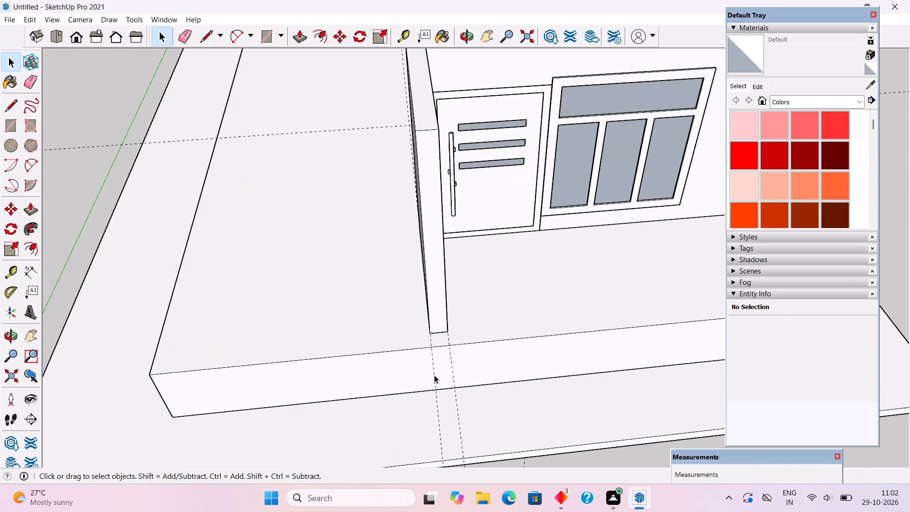
pyautogui.press('r')
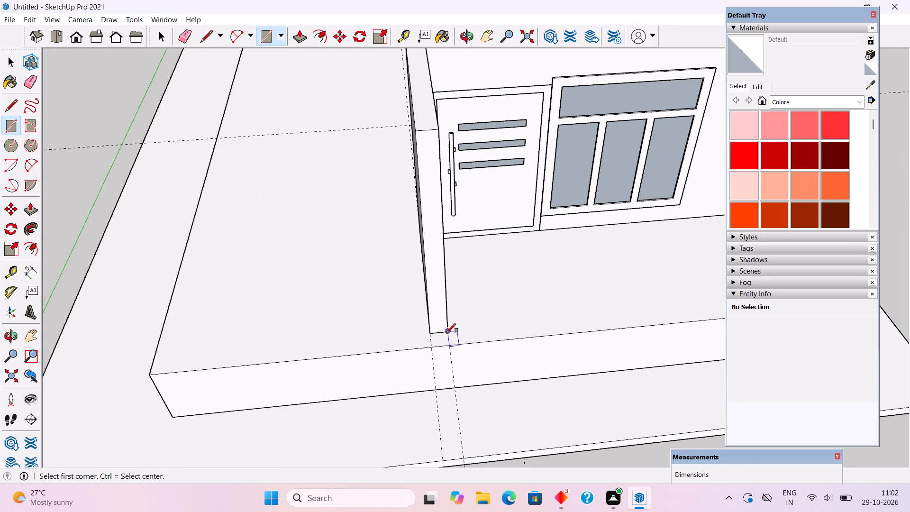
pyautogui.click(446, 333)
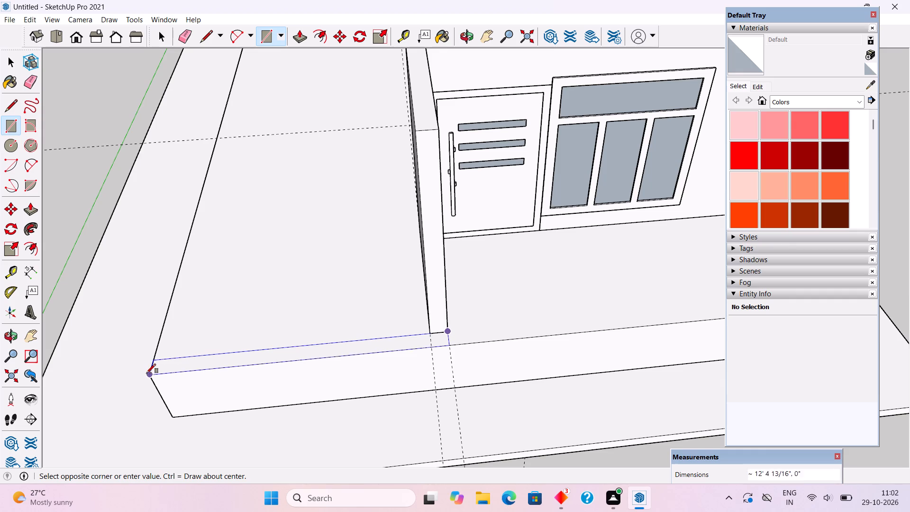
pyautogui.click(149, 374)
pyautogui.press('p')
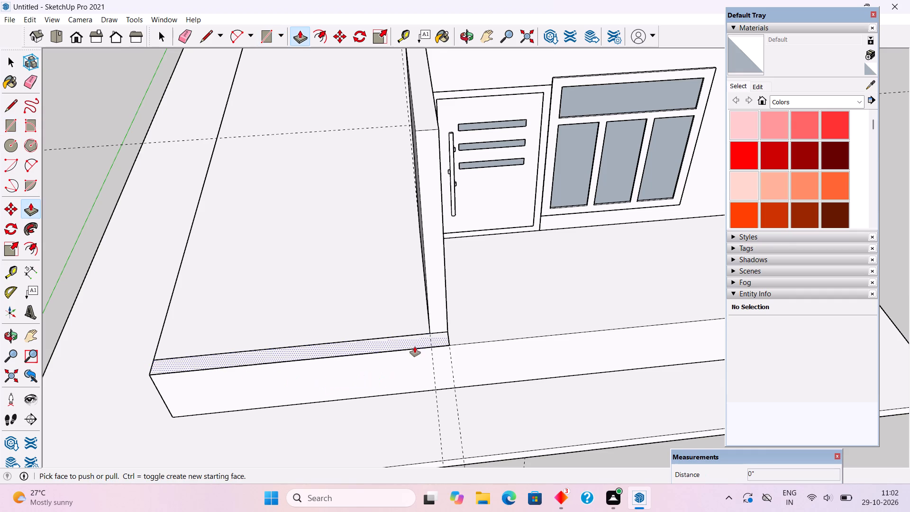
pyautogui.click(419, 341)
pyautogui.moveTo(432, 259); pyautogui.dragTo(203, 267, button='middle')
pyautogui.scroll(-4, 331, 219)
pyautogui.click(378, 127)
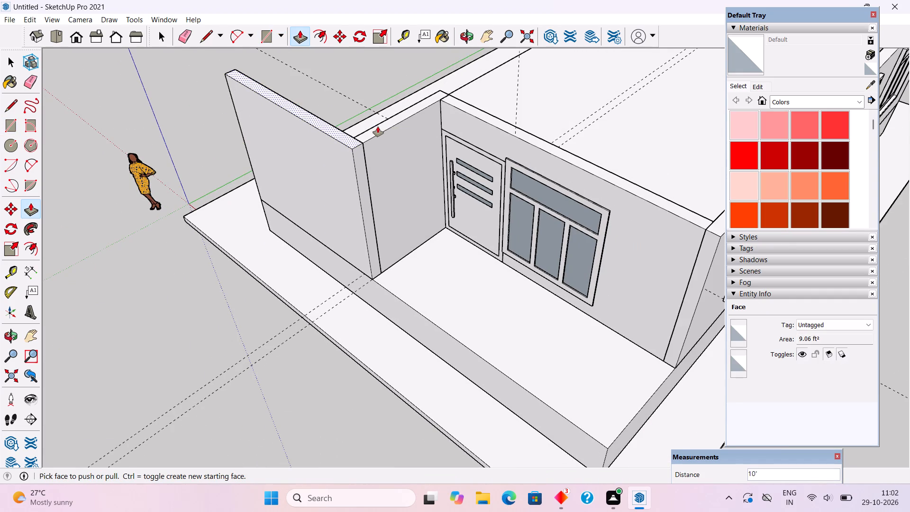
# Make the whole new wall along the plinth's front edge into a group.
pyautogui.press('space')
pyautogui.tripleClick(357, 176)
pyautogui.rightClick(357, 176)
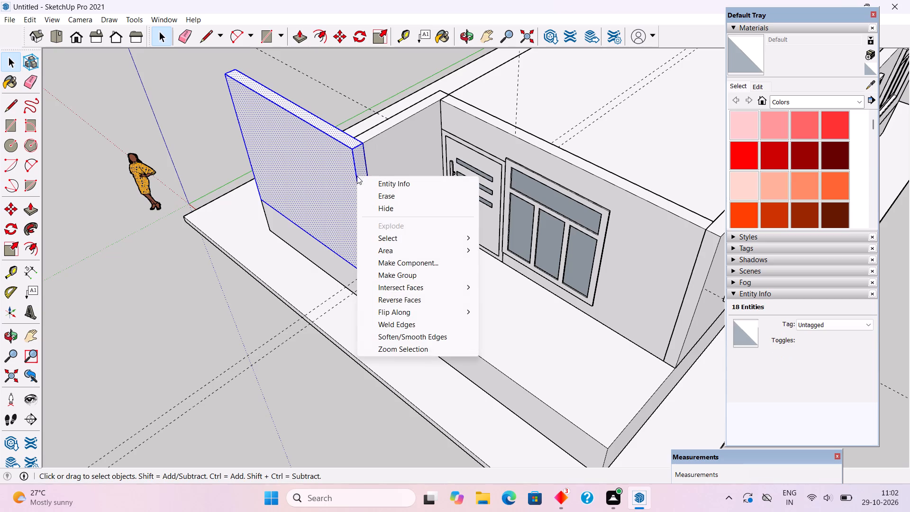
pyautogui.click(398, 279)
pyautogui.scroll(-10, 398, 279)
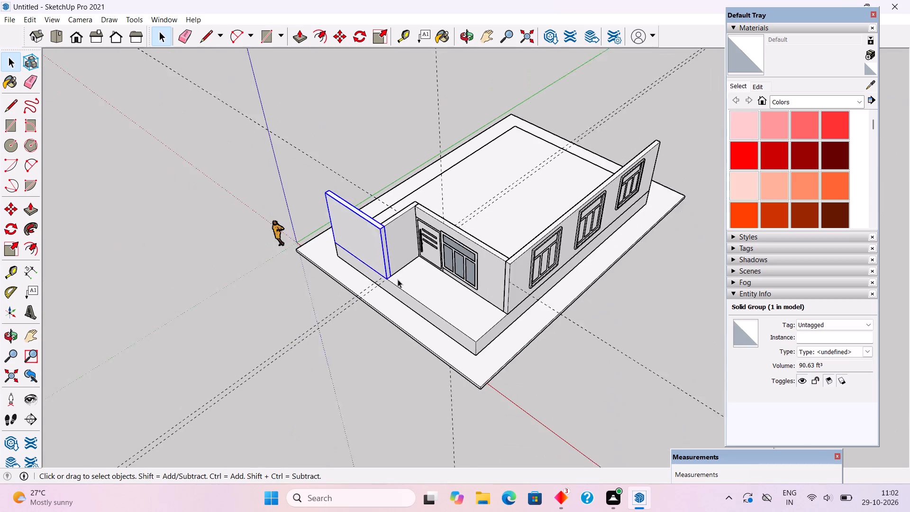
pyautogui.click(293, 293)
# Inspect the new front wall and its alignment with the plinth and the door wall from several angles.
pyautogui.moveTo(475, 315); pyautogui.dragTo(637, 165, button='middle')
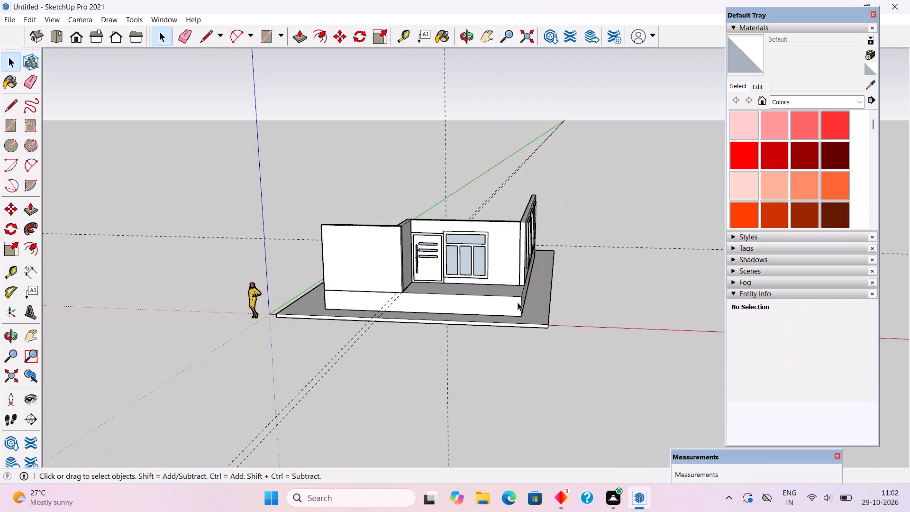
pyautogui.scroll(4, 518, 302)
pyautogui.moveTo(488, 329); pyautogui.dragTo(324, 311, button='middle')
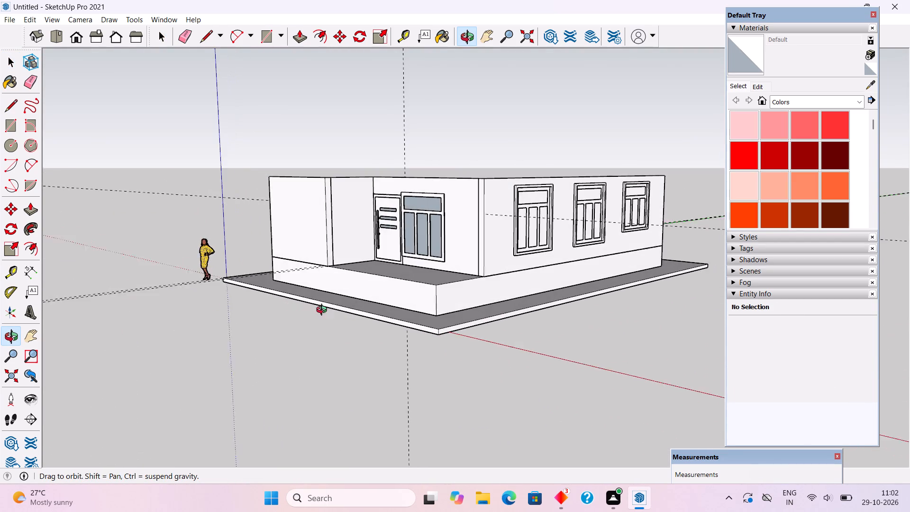
pyautogui.moveTo(324, 311); pyautogui.dragTo(333, 312, button='middle')
pyautogui.scroll(2, 336, 309)
pyautogui.moveTo(237, 306); pyautogui.dragTo(348, 298, button='middle')
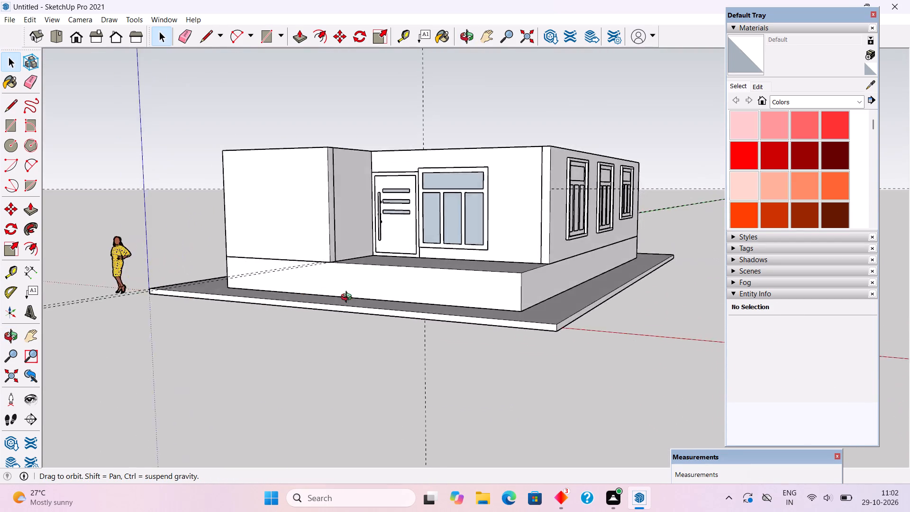
pyautogui.moveTo(348, 298); pyautogui.dragTo(455, 330, button='middle')
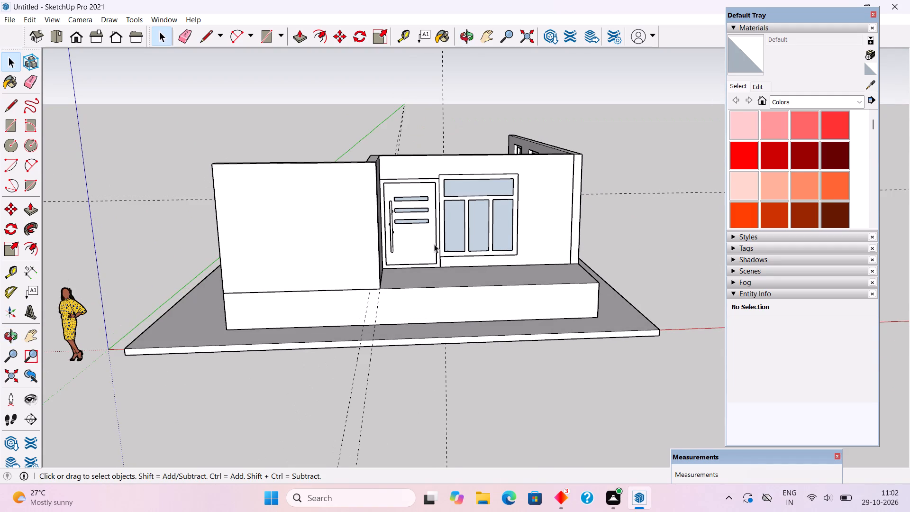
pyautogui.scroll(-6, 480, 238)
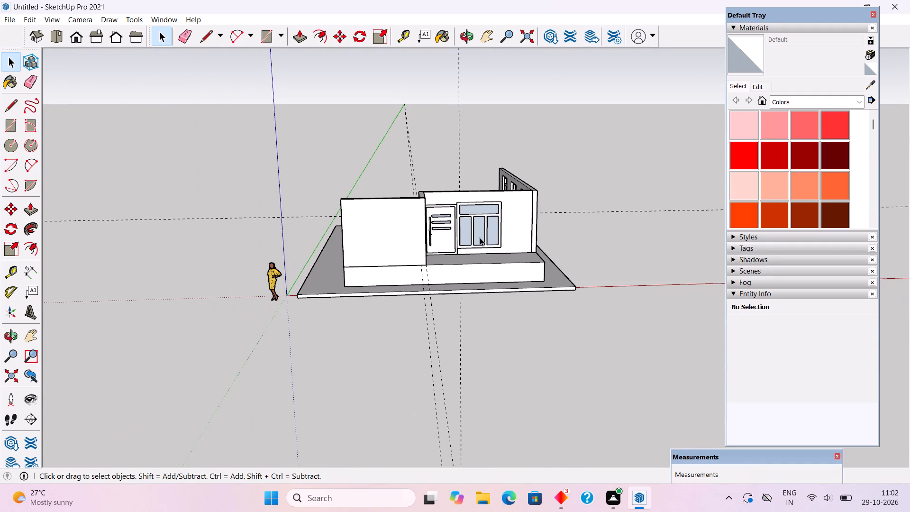
pyautogui.moveTo(479, 270); pyautogui.dragTo(507, 265, button='middle')
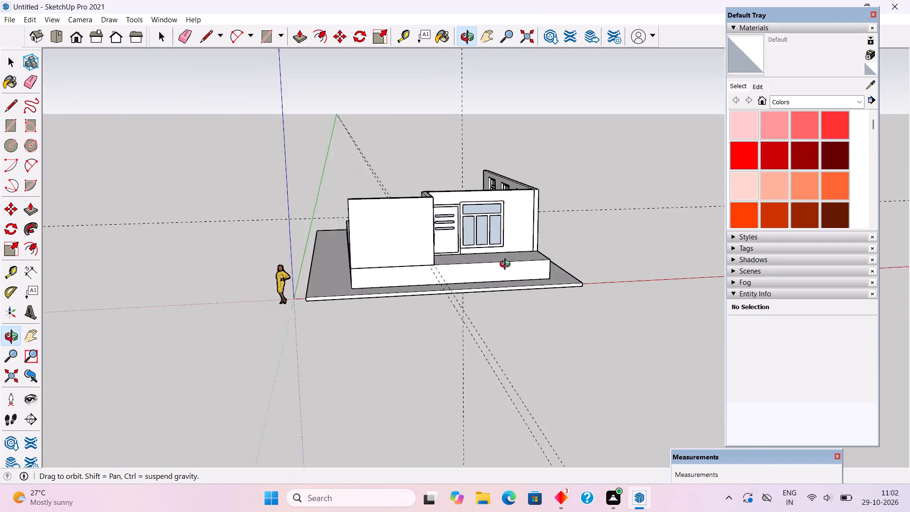
pyautogui.moveTo(507, 265); pyautogui.dragTo(583, 252, button='middle')
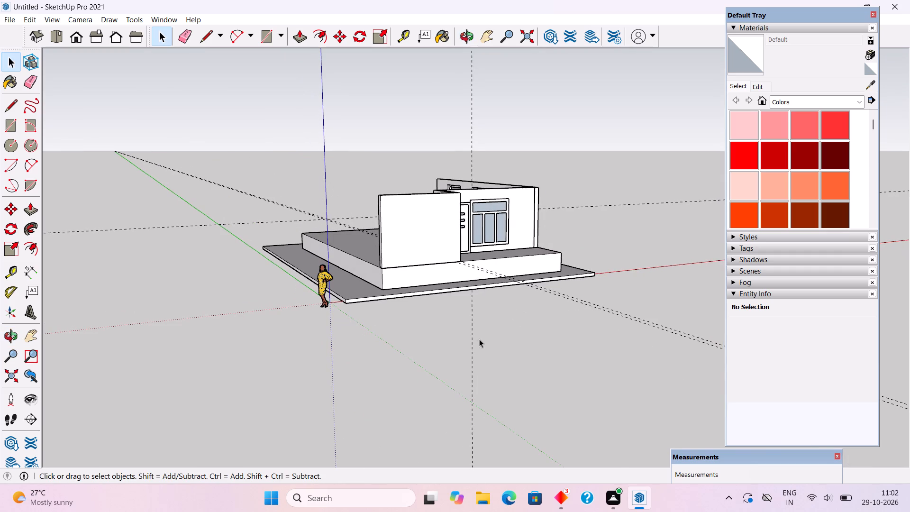
pyautogui.scroll(5, 394, 337)
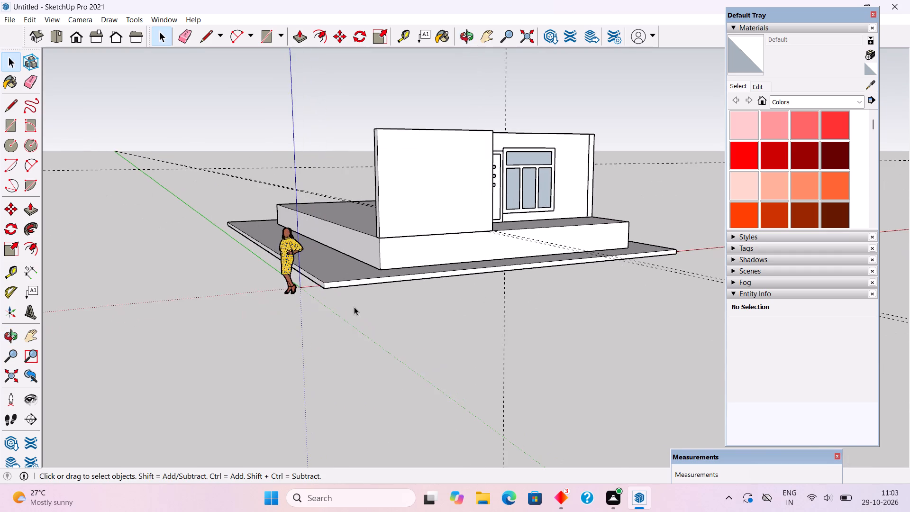
# Open the plinth group and pull its end face beside the new front wall outward about 6' towards the base slab's edge.
pyautogui.moveTo(348, 333); pyautogui.dragTo(361, 460, button='middle')
pyautogui.scroll(3, 362, 369)
pyautogui.tripleClick(391, 343)
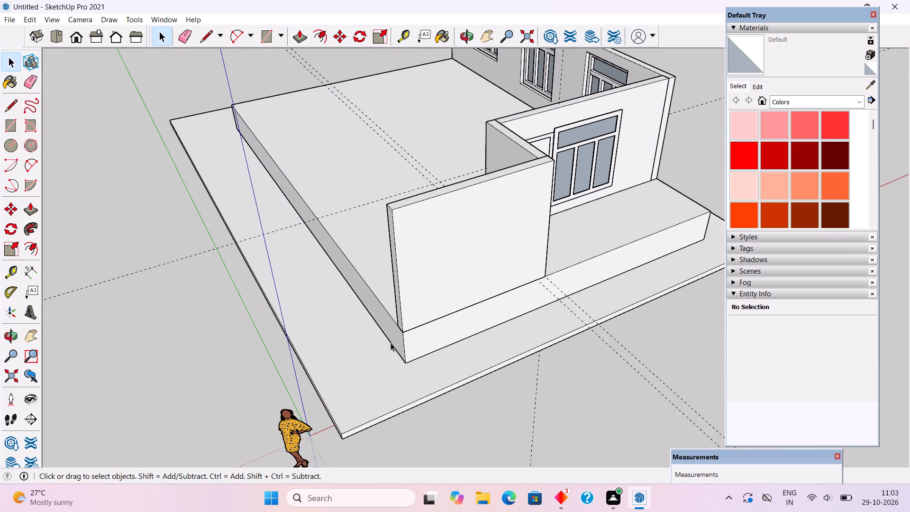
pyautogui.press('p')
pyautogui.click(400, 337)
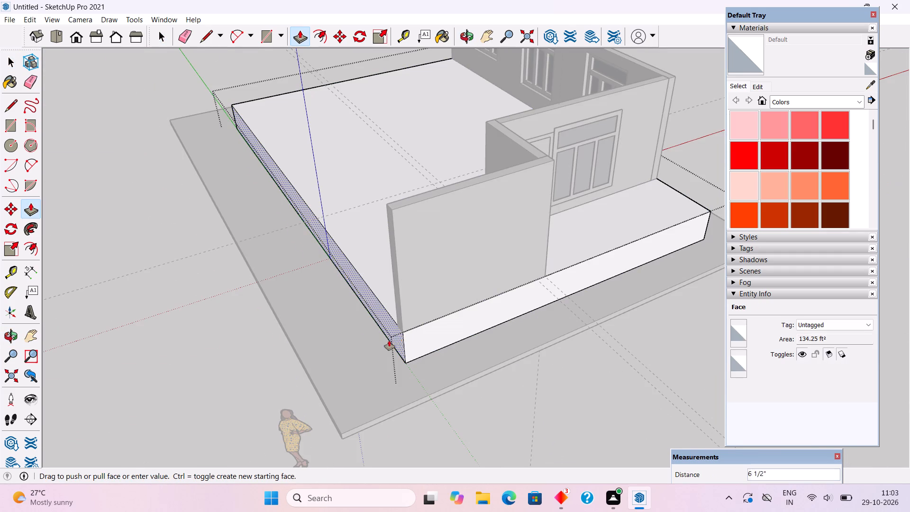
pyautogui.click(324, 381)
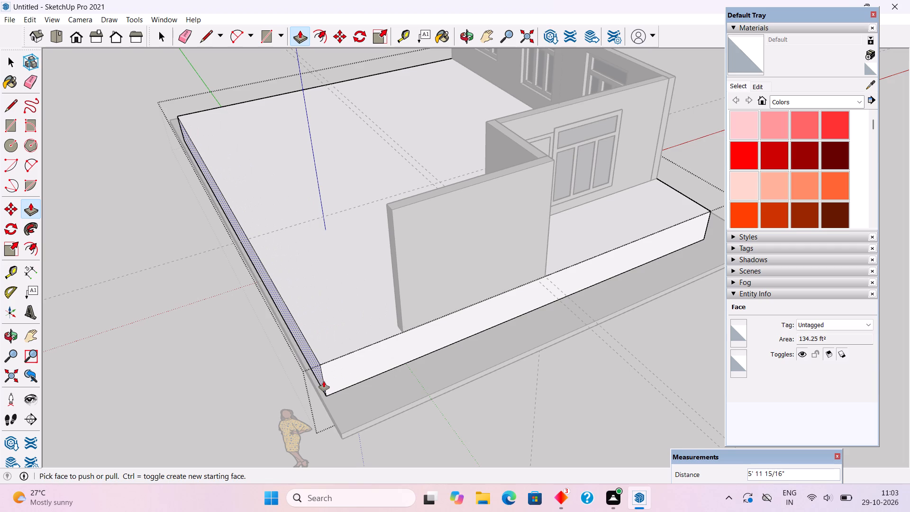
pyautogui.press('space')
# Open the new front wall group and pull its free end face outward about 6' to the extended plinth's corner.
pyautogui.tripleClick(417, 297)
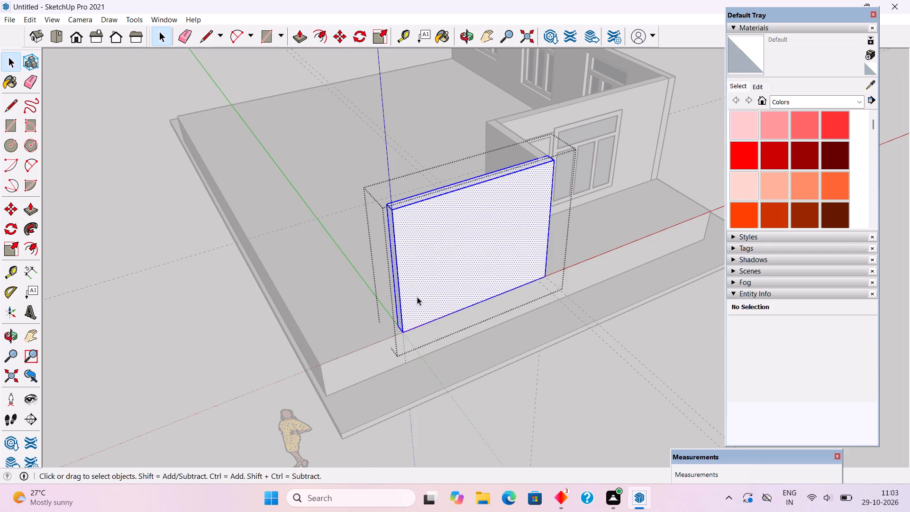
pyautogui.scroll(4, 392, 301)
pyautogui.moveTo(411, 318); pyautogui.dragTo(449, 285, button='middle')
pyautogui.press('p')
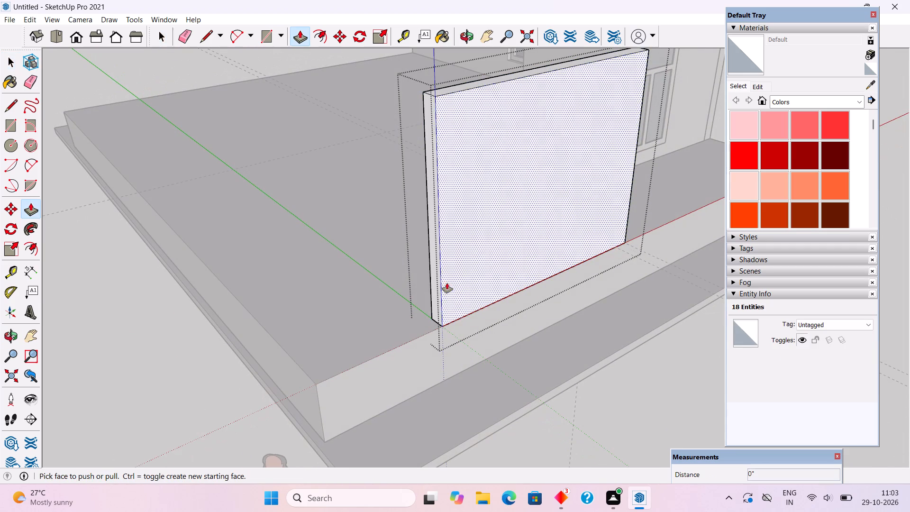
pyautogui.click(440, 294)
pyautogui.click(320, 384)
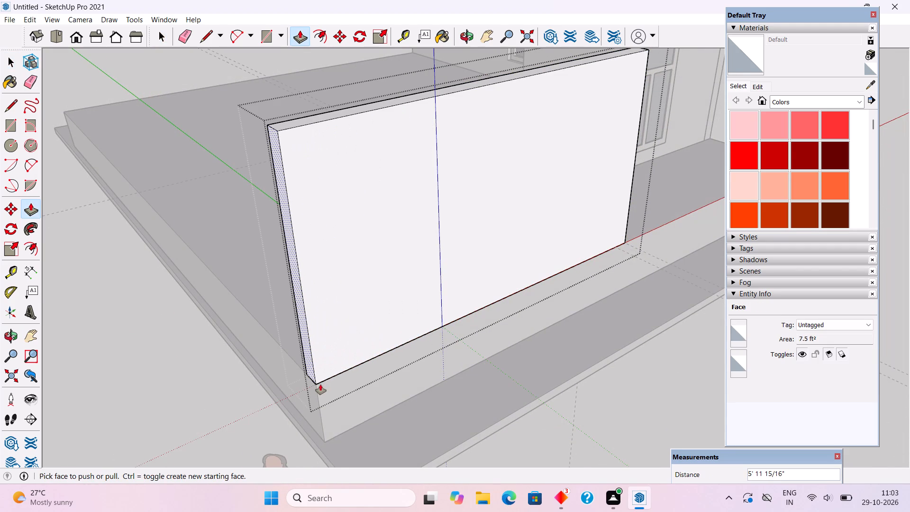
pyautogui.press('space')
pyautogui.click(214, 409)
# Examine the lengthened front wall and extended plinth from several angles, checking the wall's front face and free end.
pyautogui.scroll(-7, 218, 388)
pyautogui.moveTo(516, 373); pyautogui.dragTo(370, 327, button='middle')
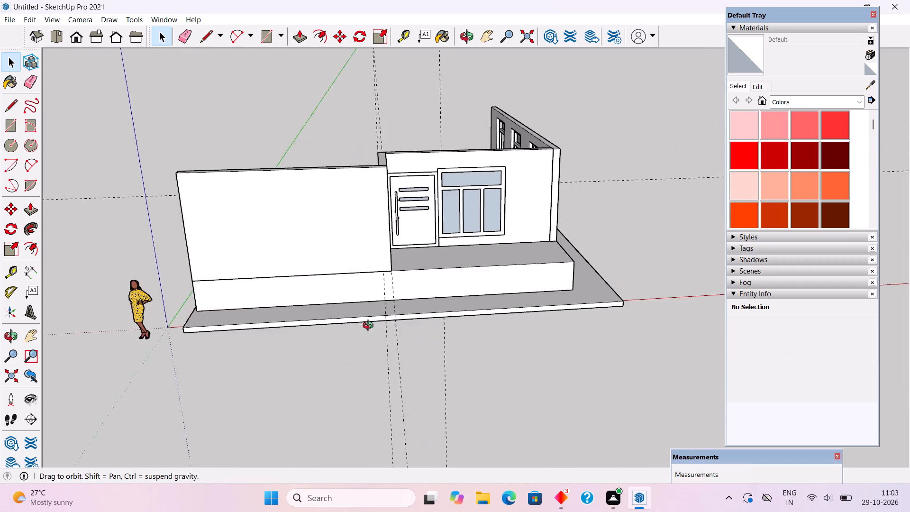
pyautogui.moveTo(370, 327); pyautogui.dragTo(376, 250, button='middle')
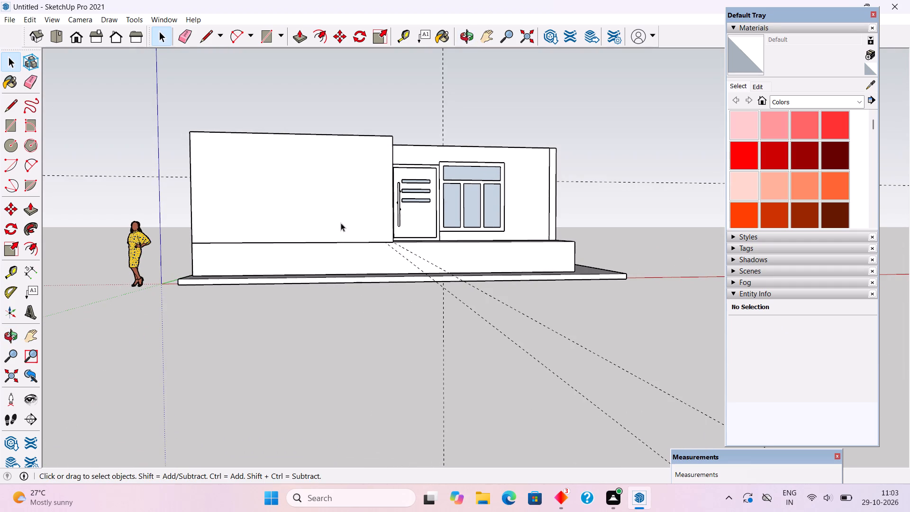
pyautogui.moveTo(277, 197); pyautogui.dragTo(300, 232, button='middle')
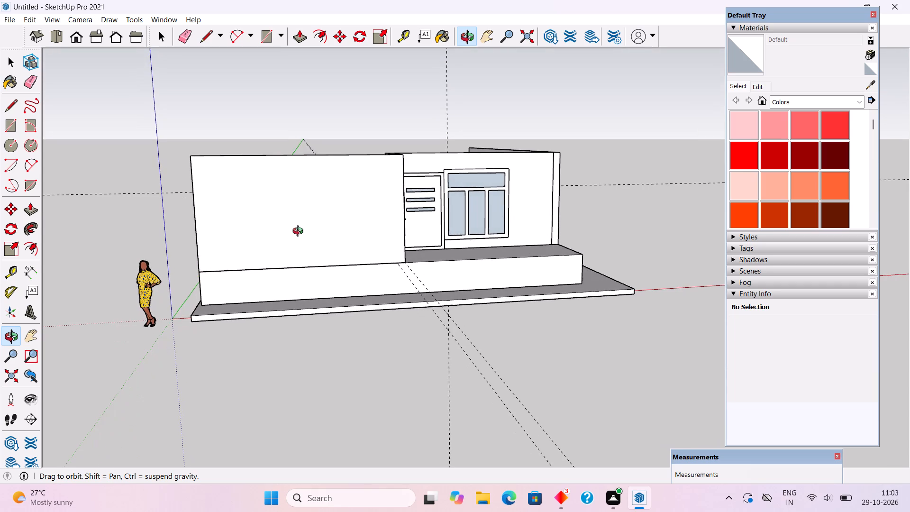
pyautogui.moveTo(300, 232); pyautogui.dragTo(300, 231, button='middle')
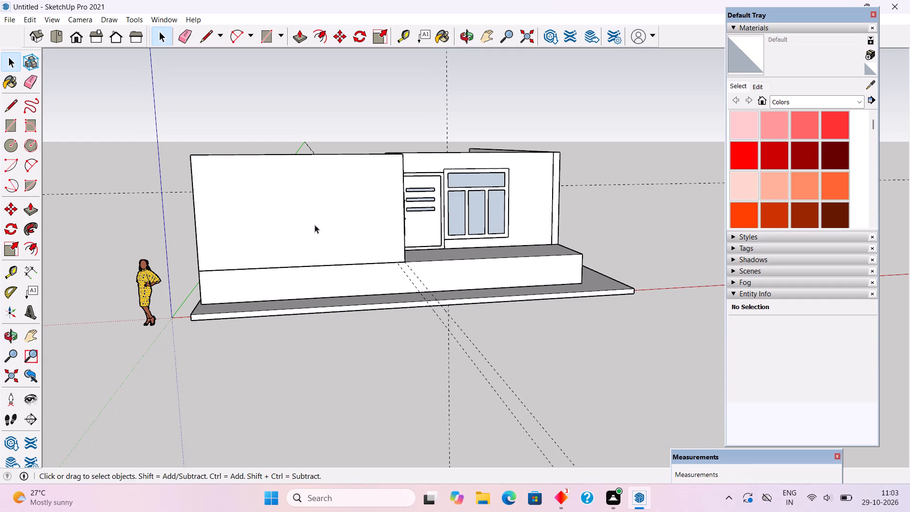
pyautogui.scroll(-1, 355, 219)
pyautogui.moveTo(348, 227); pyautogui.dragTo(116, 265, button='middle')
pyautogui.moveTo(328, 231); pyautogui.dragTo(321, 231, button='middle')
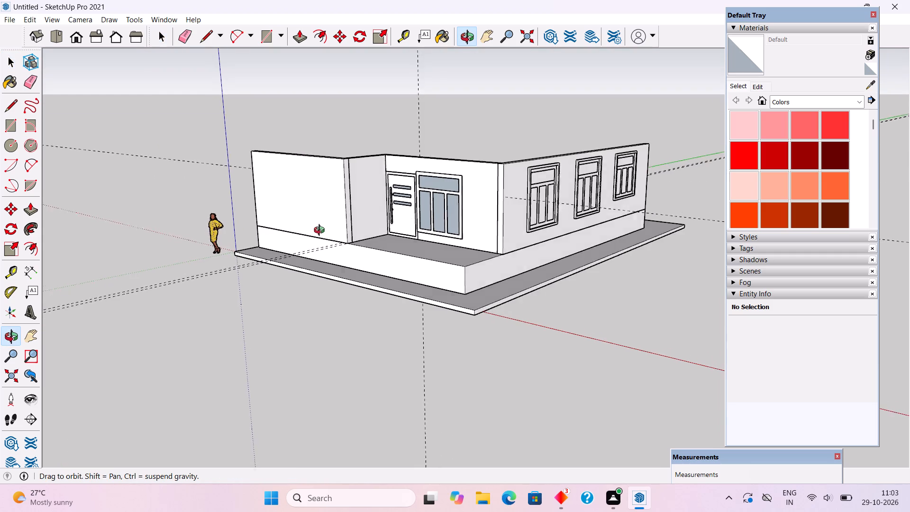
pyautogui.moveTo(321, 231); pyautogui.dragTo(591, 306, button='middle')
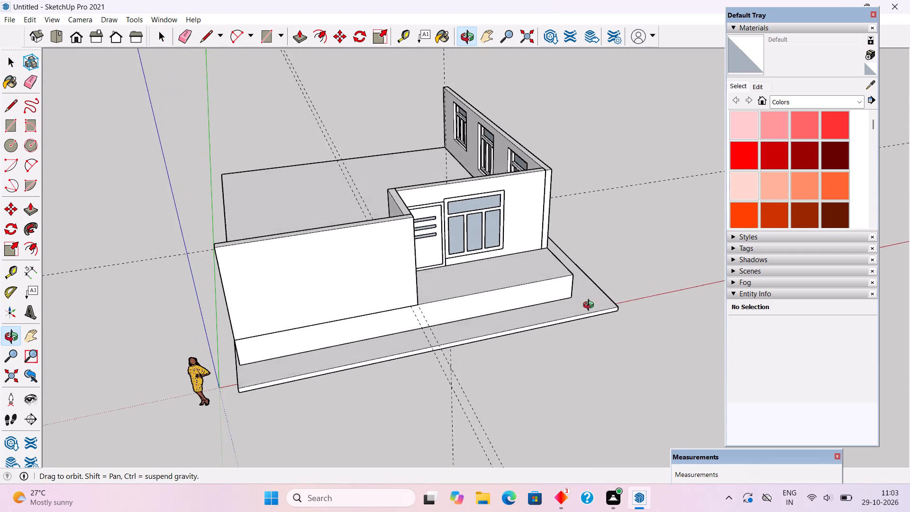
pyautogui.moveTo(591, 306); pyautogui.dragTo(587, 309, button='middle')
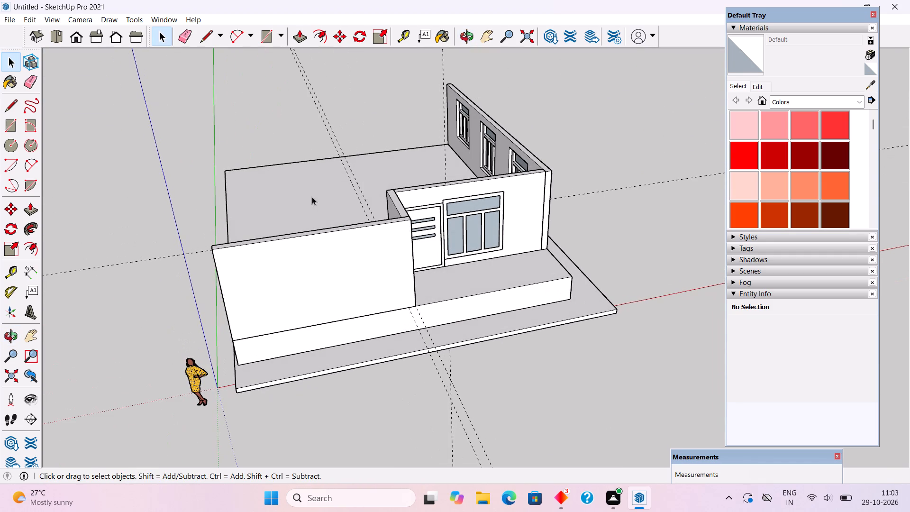
pyautogui.tripleClick(340, 293)
pyautogui.click(597, 422)
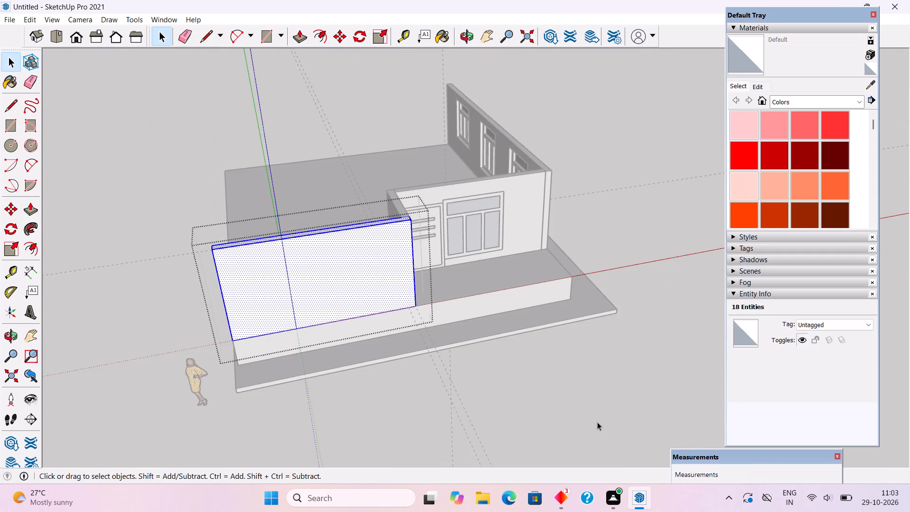
pyautogui.moveTo(387, 227); pyautogui.dragTo(355, 179, button='middle')
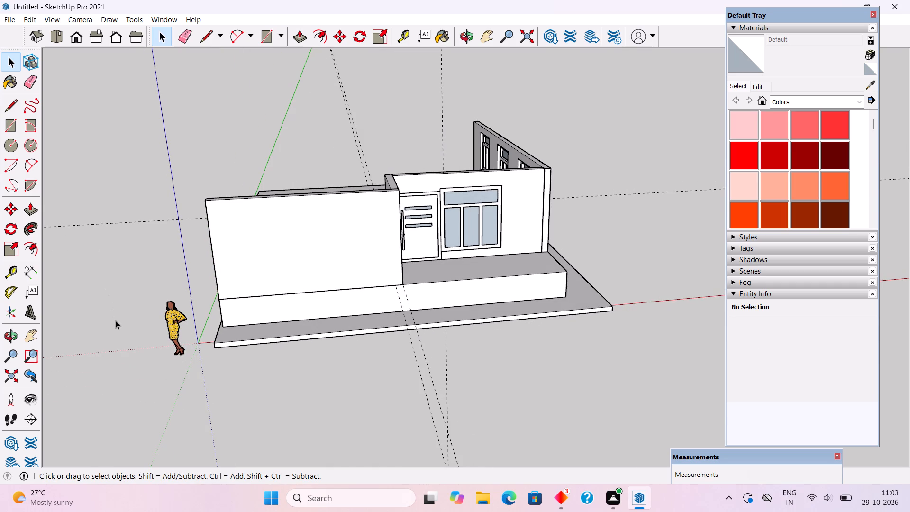
pyautogui.moveTo(409, 326); pyautogui.dragTo(401, 245, button='middle')
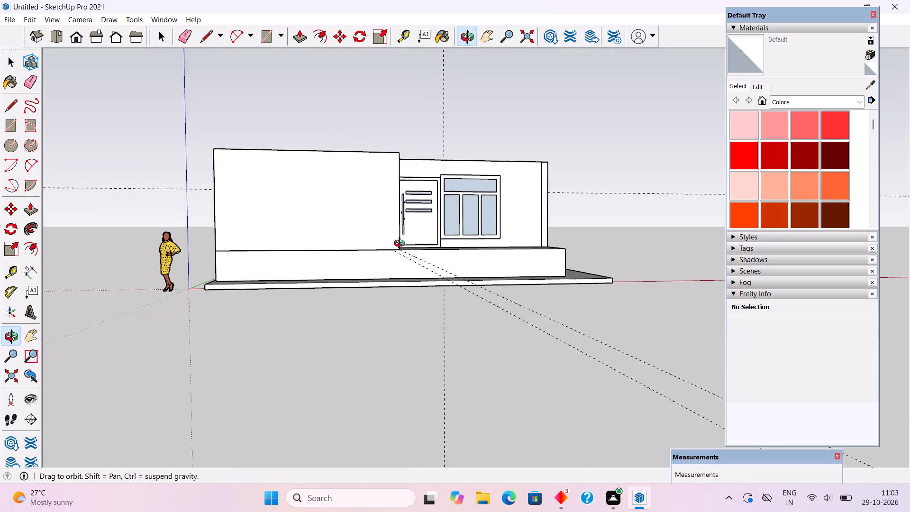
pyautogui.moveTo(401, 245); pyautogui.dragTo(400, 239, button='middle')
pyautogui.scroll(7, 189, 169)
pyautogui.moveTo(238, 181); pyautogui.dragTo(191, 186, button='middle')
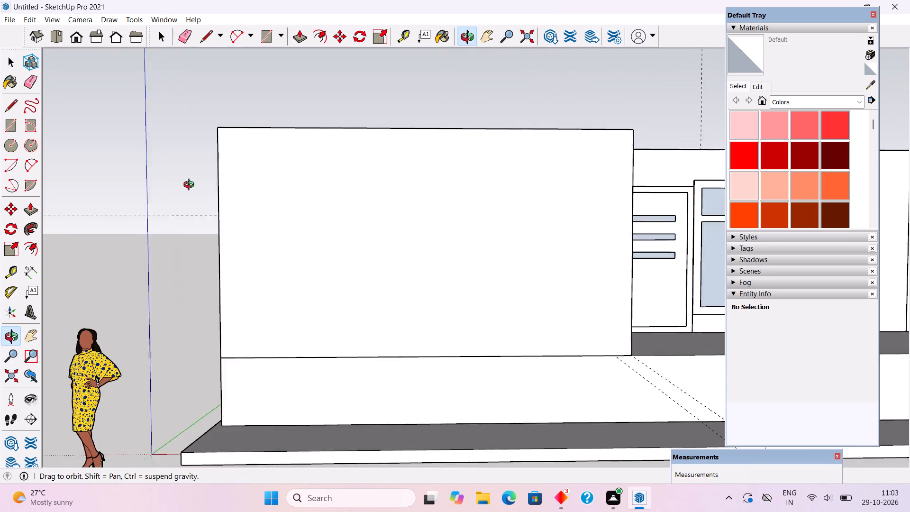
# Place a vertical guide on the projecting front wall 4' in from its edge beside the door.
pyautogui.moveTo(191, 186); pyautogui.dragTo(169, 215, button='middle')
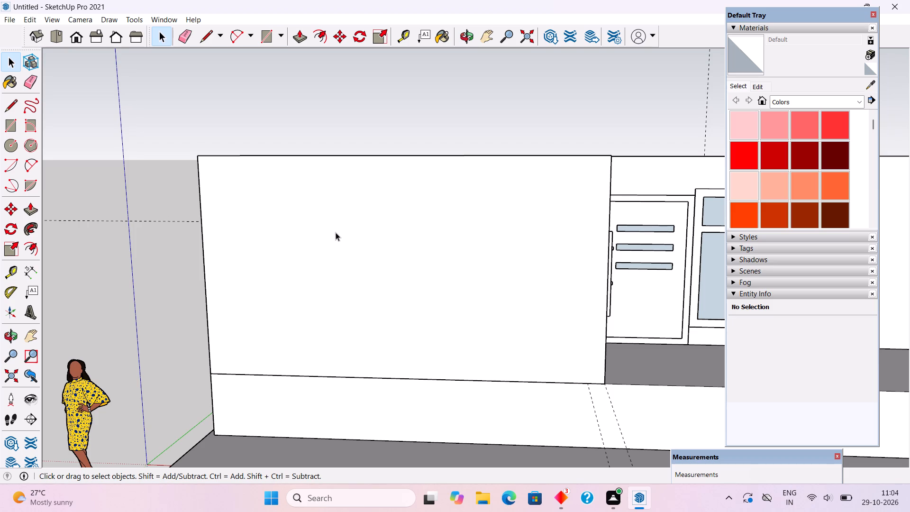
pyautogui.press('t')
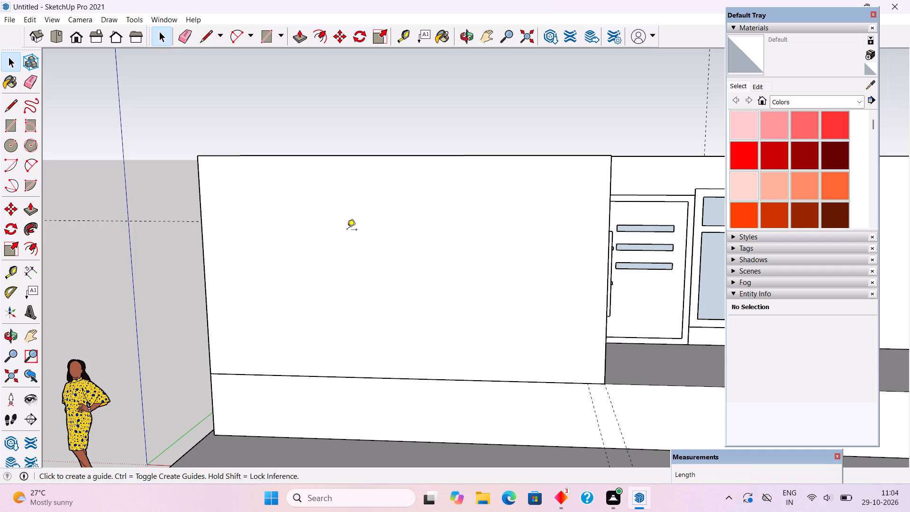
pyautogui.click(609, 213)
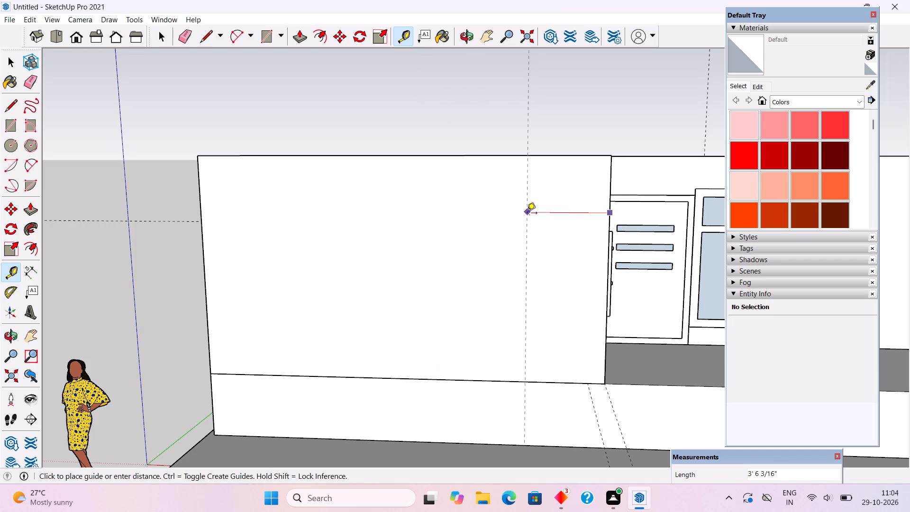
pyautogui.write("4'")
pyautogui.press('Return')
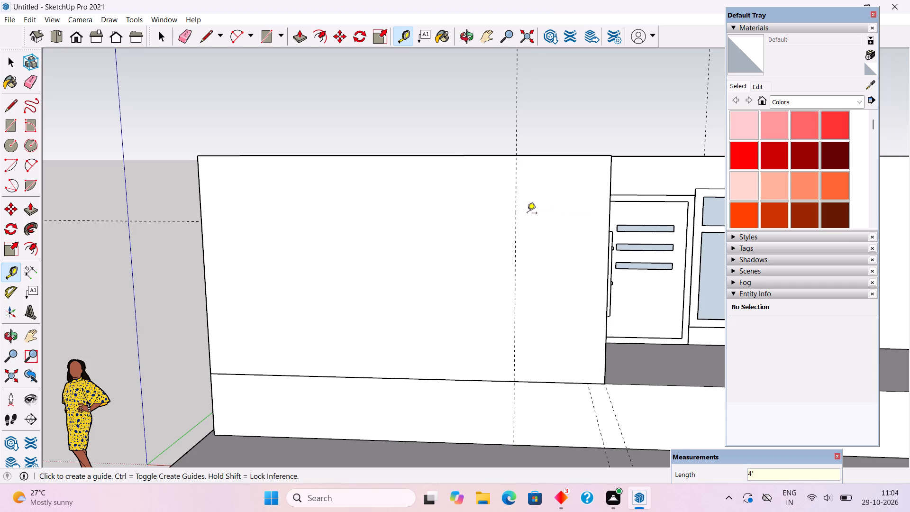
# Place a second vertical guide on the front wall 7' from the first, towards the wall's free end.
pyautogui.scroll(-2, 527, 214)
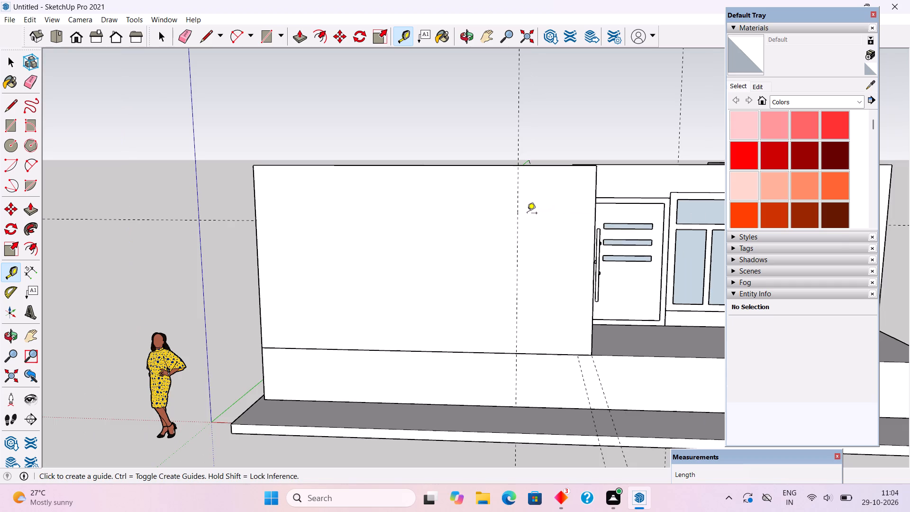
pyautogui.moveTo(454, 303); pyautogui.dragTo(554, 330, button='middle')
pyautogui.scroll(-1, 554, 330)
pyautogui.scroll(2, 377, 256)
pyautogui.moveTo(559, 236); pyautogui.dragTo(495, 174, button='middle')
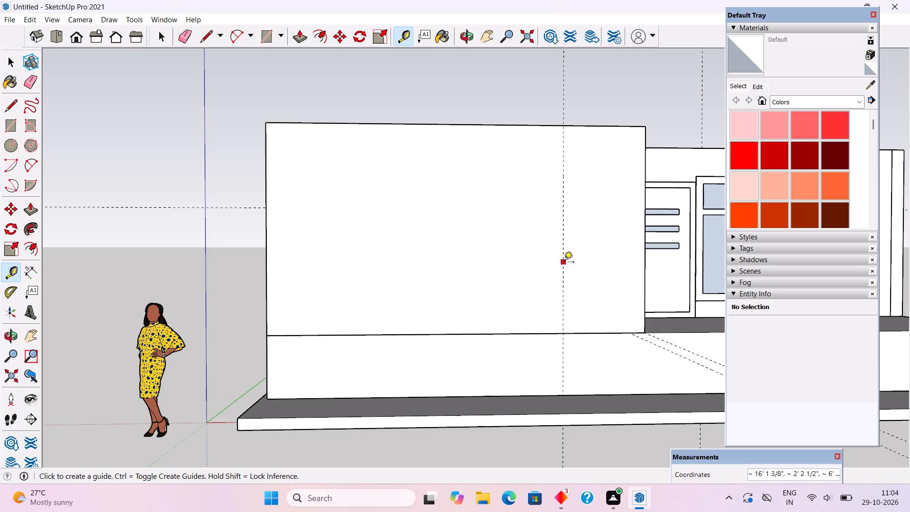
pyautogui.click(564, 263)
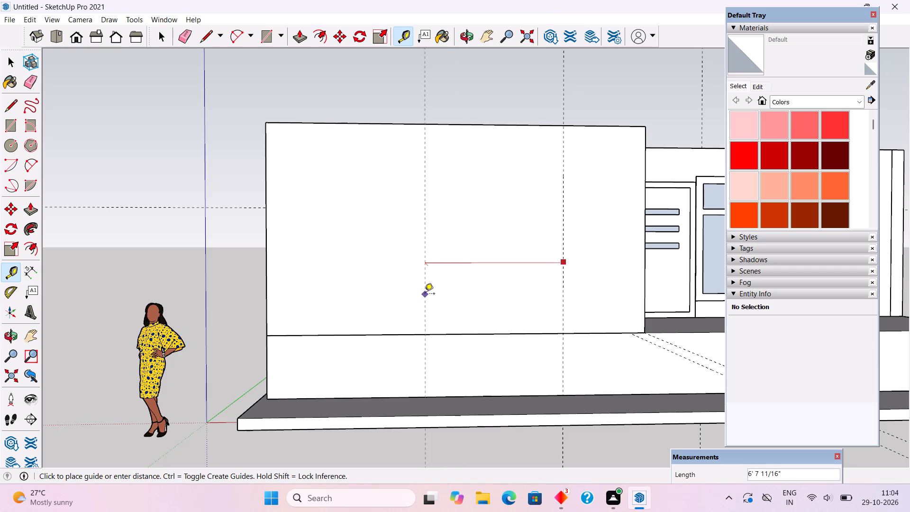
pyautogui.scroll(-3, 413, 294)
pyautogui.write("7'")
pyautogui.press('Return')
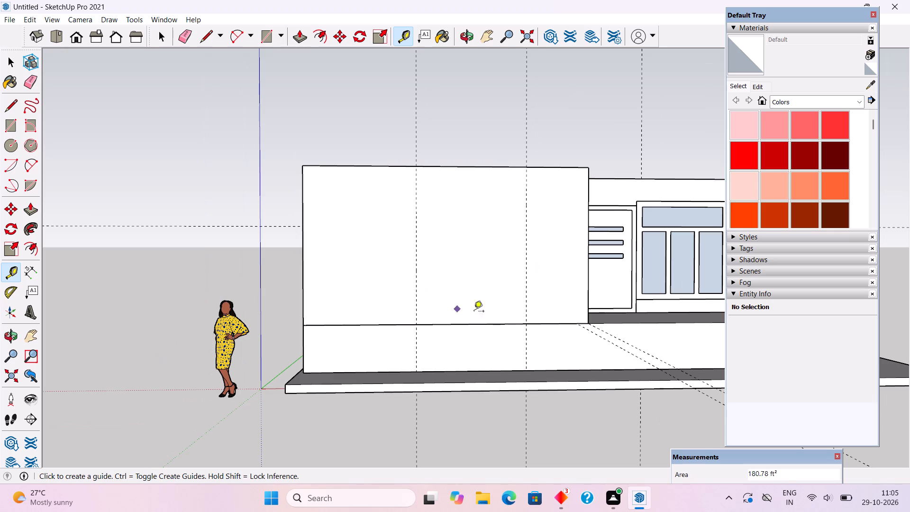
# Place a guide along the window frame's top edge and continue it across the return wall beside the door, 1' 8" below its top.
pyautogui.moveTo(502, 320); pyautogui.dragTo(303, 370, button='middle')
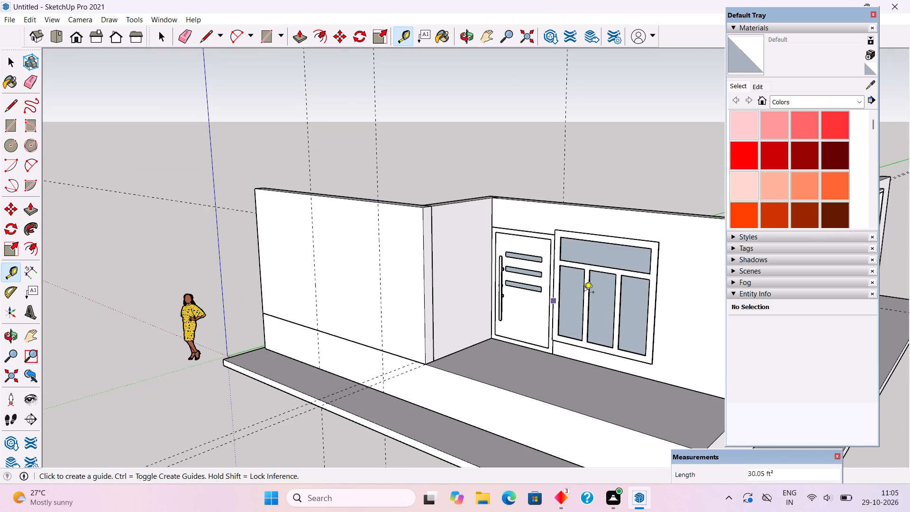
pyautogui.scroll(13, 654, 243)
pyautogui.moveTo(635, 241); pyautogui.dragTo(632, 247, button='middle')
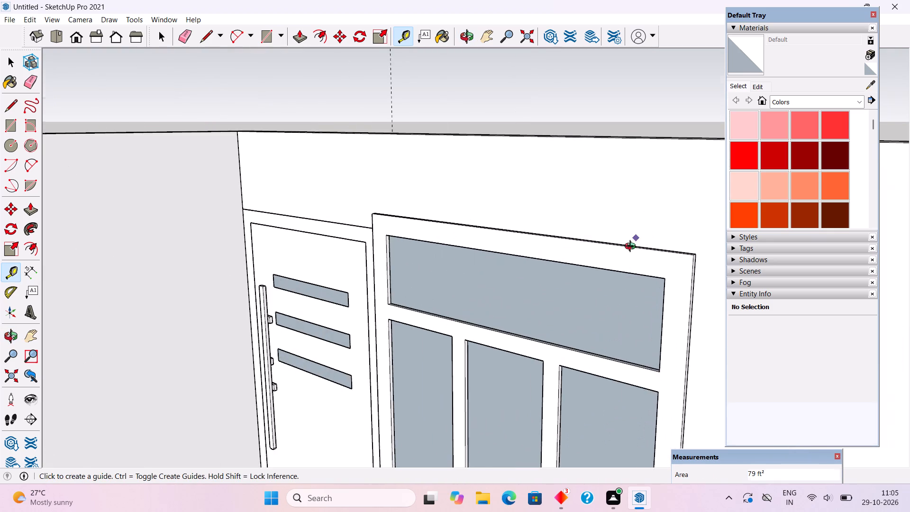
pyautogui.moveTo(632, 247); pyautogui.dragTo(608, 320, button='middle')
pyautogui.scroll(5, 610, 316)
pyautogui.doubleClick(616, 316)
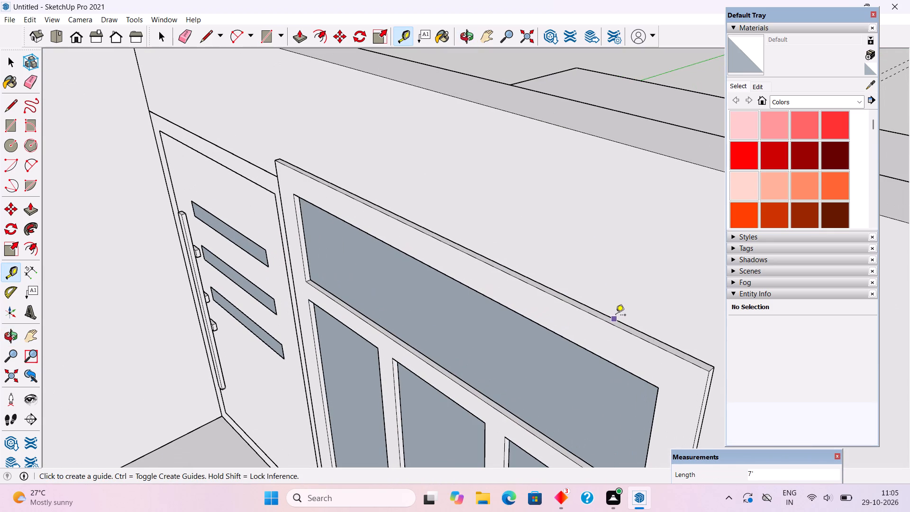
pyautogui.scroll(-9, 615, 316)
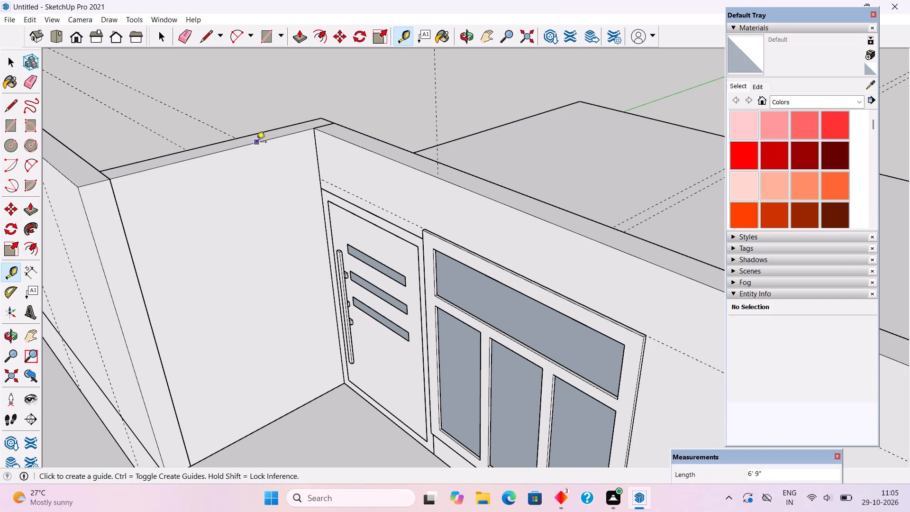
pyautogui.click(256, 143)
pyautogui.click(320, 182)
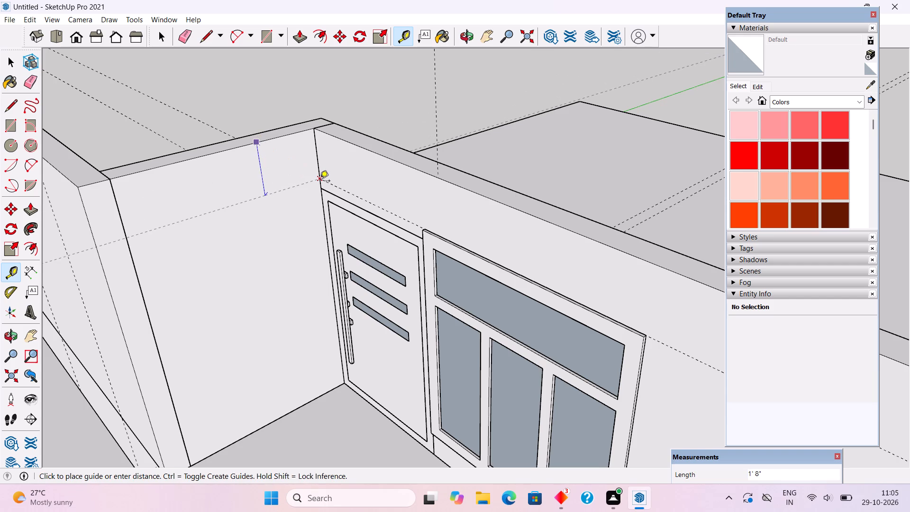
# Place a horizontal guide on the front wall's outer face 1' 8" below its top, meeting the return wall's guide.
pyautogui.scroll(-9, 327, 213)
pyautogui.moveTo(237, 301); pyautogui.dragTo(497, 182, button='middle')
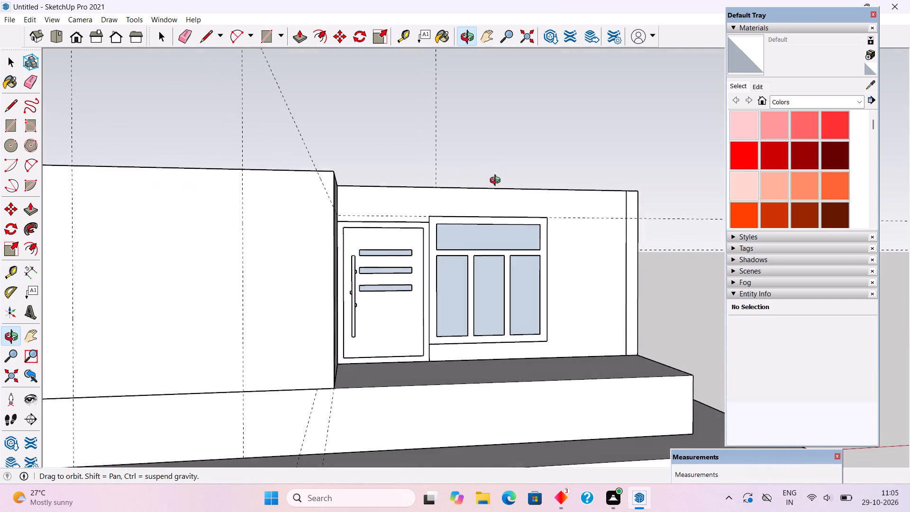
pyautogui.moveTo(497, 182); pyautogui.dragTo(491, 191, button='middle')
pyautogui.moveTo(368, 247); pyautogui.dragTo(471, 232, button='middle')
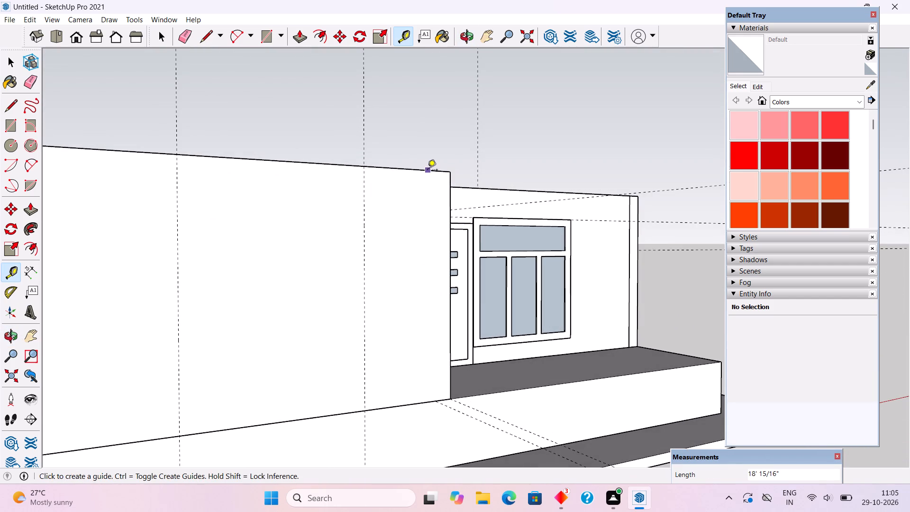
pyautogui.click(428, 170)
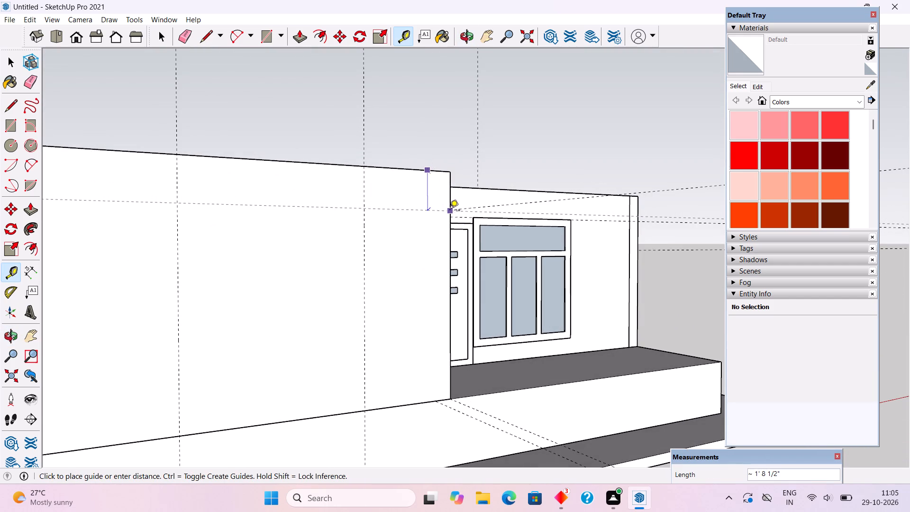
pyautogui.scroll(11, 447, 217)
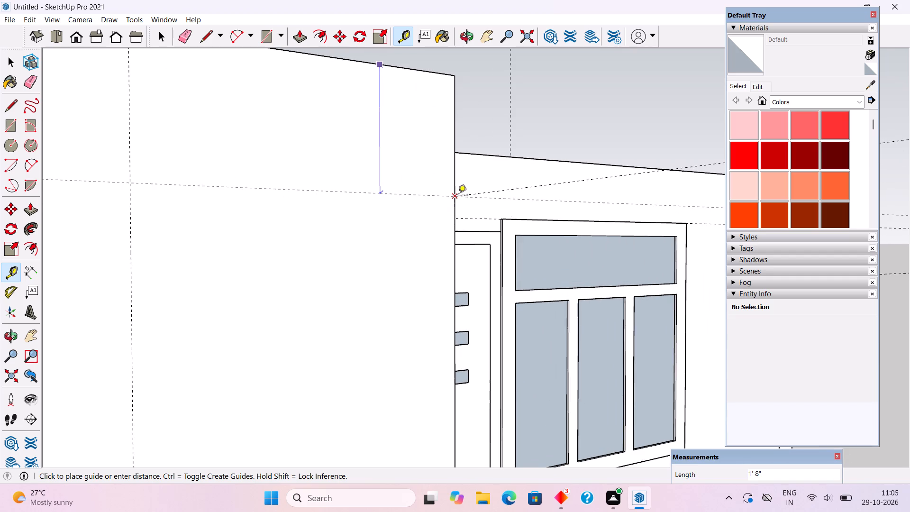
pyautogui.click(458, 196)
pyautogui.press('space')
# Place a horizontal guide on the front wall 1' above its bottom edge at the plinth.
pyautogui.scroll(-12, 458, 197)
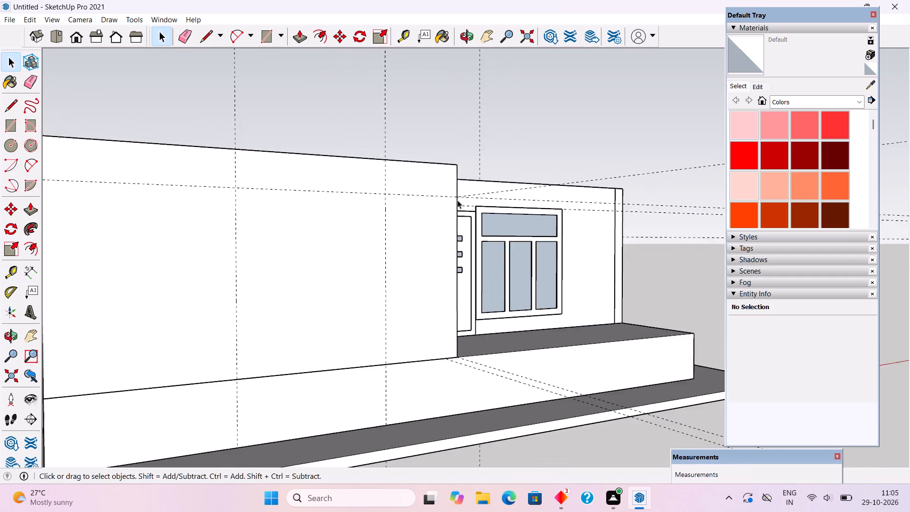
pyautogui.scroll(-5, 457, 200)
pyautogui.moveTo(498, 227); pyautogui.dragTo(380, 225, button='middle')
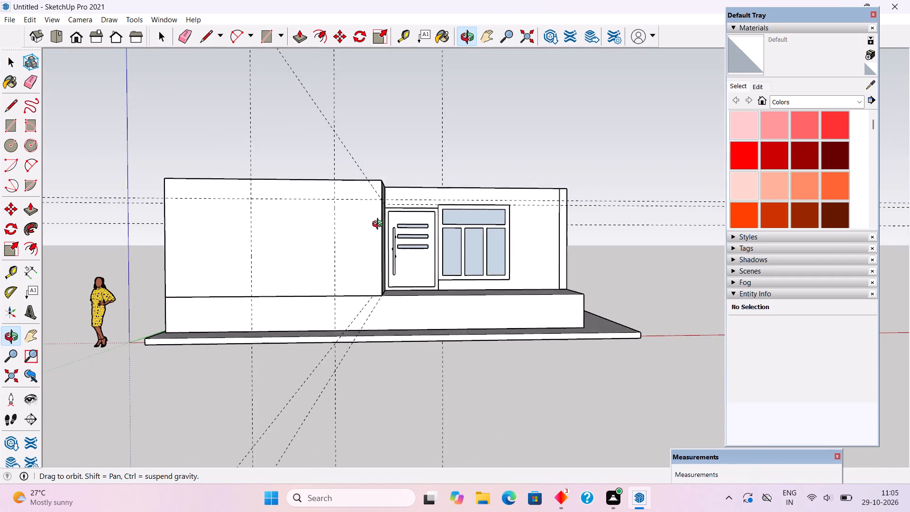
pyautogui.moveTo(380, 225); pyautogui.dragTo(400, 228, button='middle')
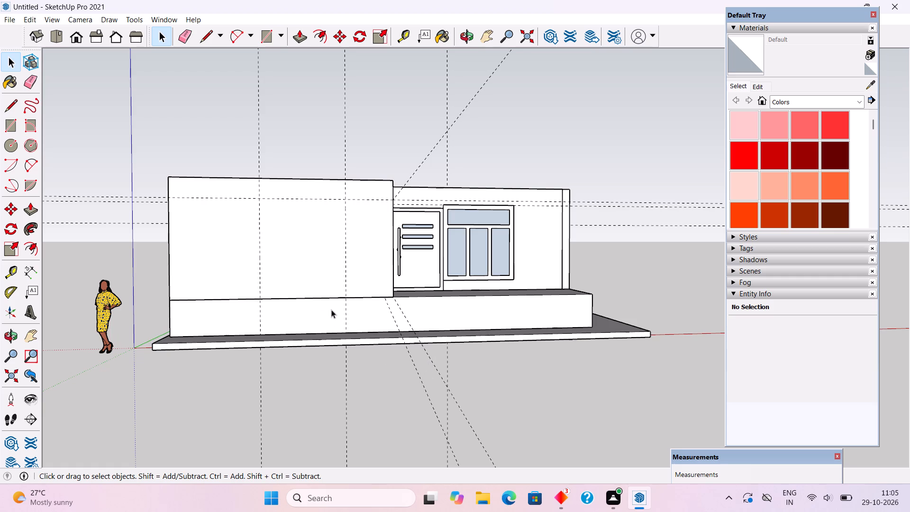
pyautogui.moveTo(331, 308); pyautogui.dragTo(347, 292, button='middle')
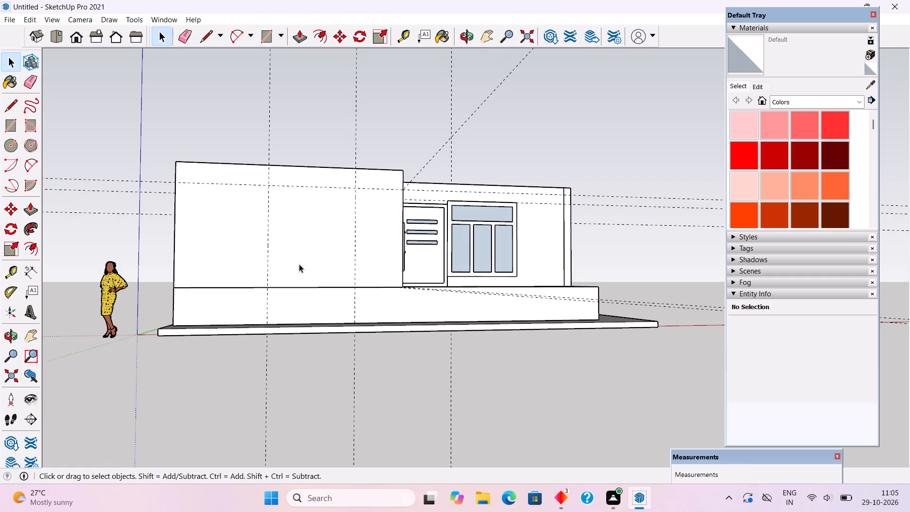
pyautogui.scroll(5, 299, 264)
pyautogui.moveTo(321, 297); pyautogui.dragTo(335, 329, button='middle')
pyautogui.press('t')
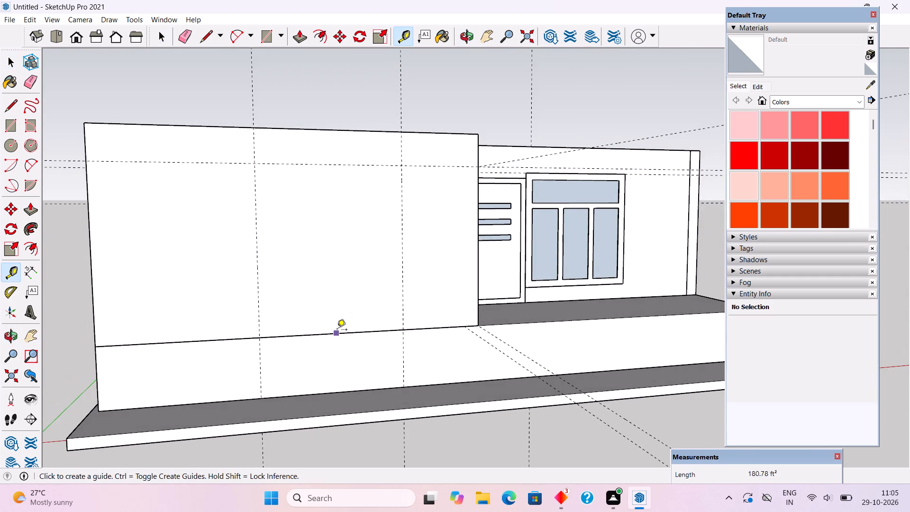
pyautogui.click(337, 330)
pyautogui.write("1'")
pyautogui.press('Return')
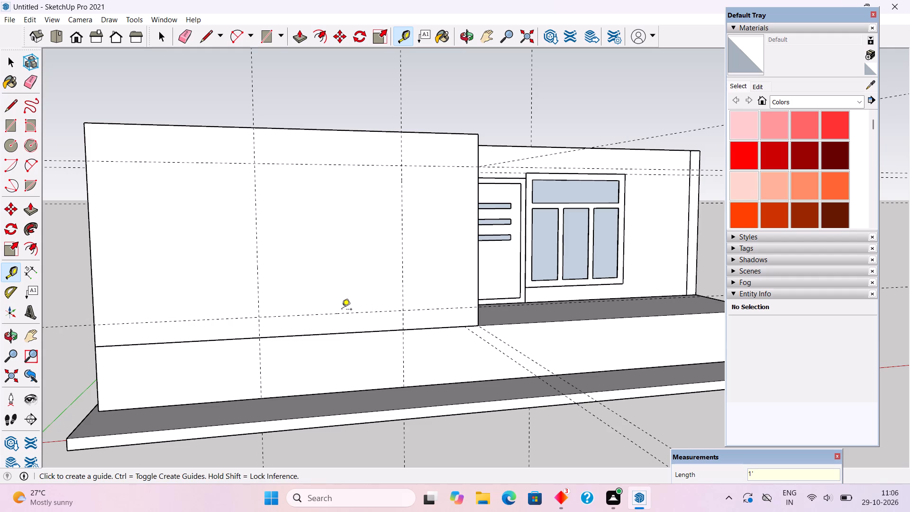
# Add another horizontal guide on the front wall 3" above the lower horizontal guide.
pyautogui.press('space')
pyautogui.doubleClick(351, 296)
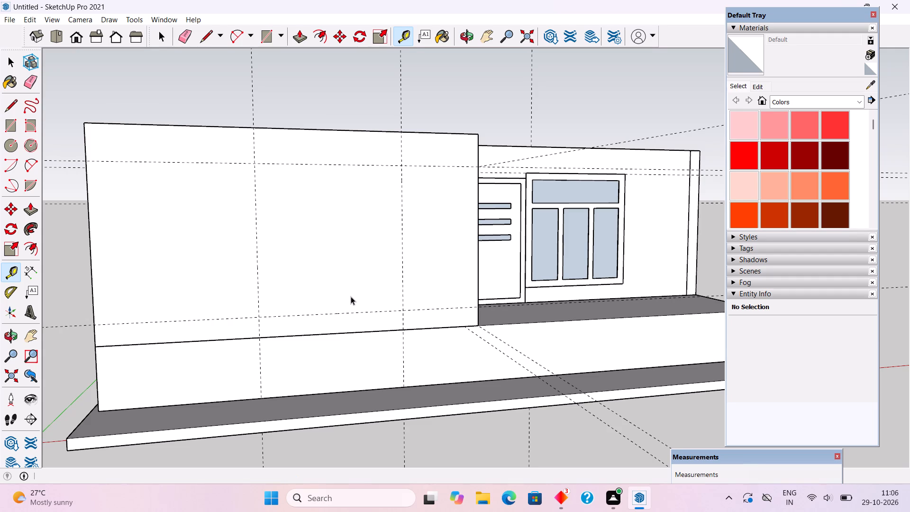
pyautogui.click(403, 434)
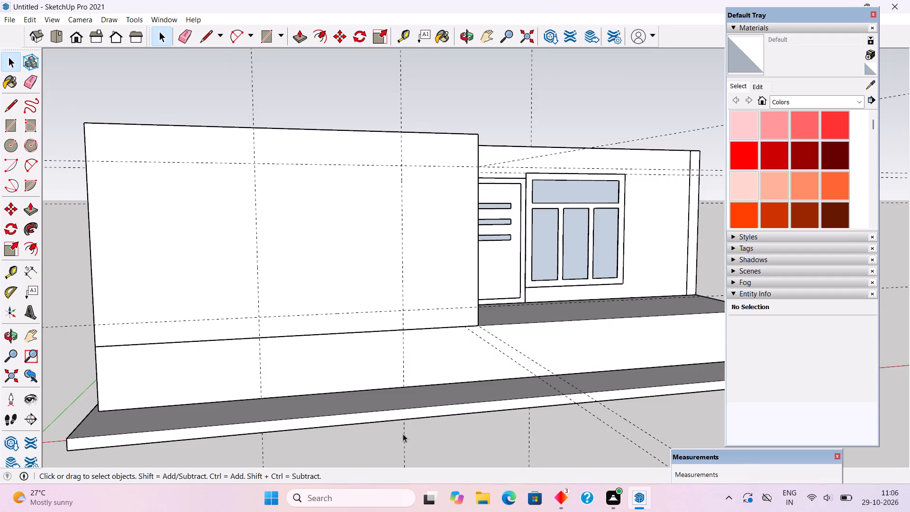
pyautogui.press('t')
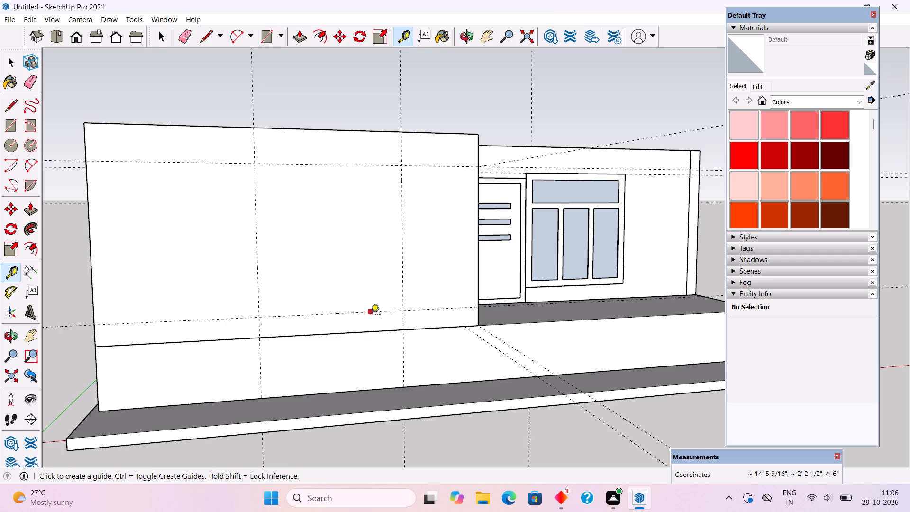
pyautogui.click(371, 315)
pyautogui.write('3"')
pyautogui.press('Return')
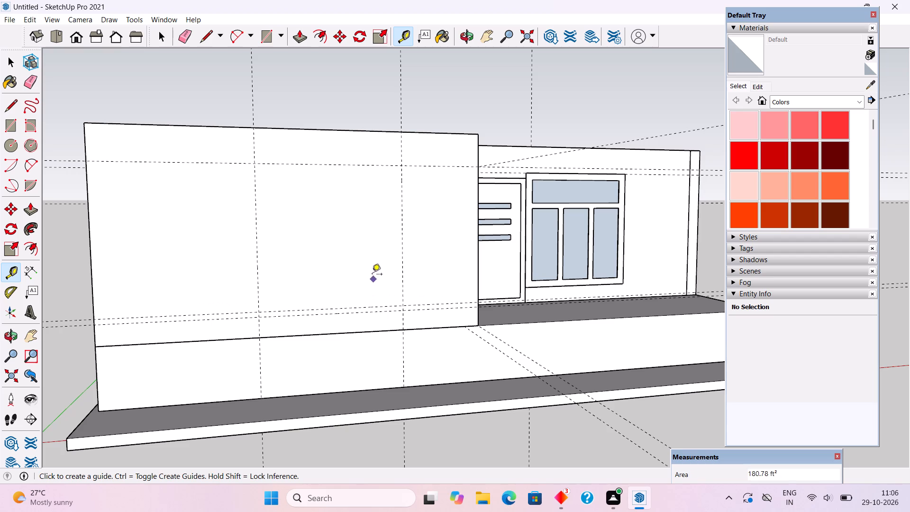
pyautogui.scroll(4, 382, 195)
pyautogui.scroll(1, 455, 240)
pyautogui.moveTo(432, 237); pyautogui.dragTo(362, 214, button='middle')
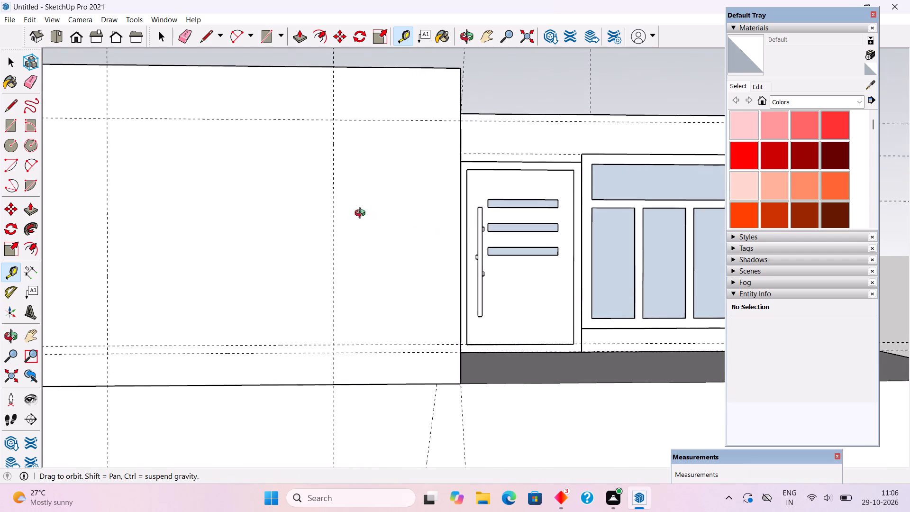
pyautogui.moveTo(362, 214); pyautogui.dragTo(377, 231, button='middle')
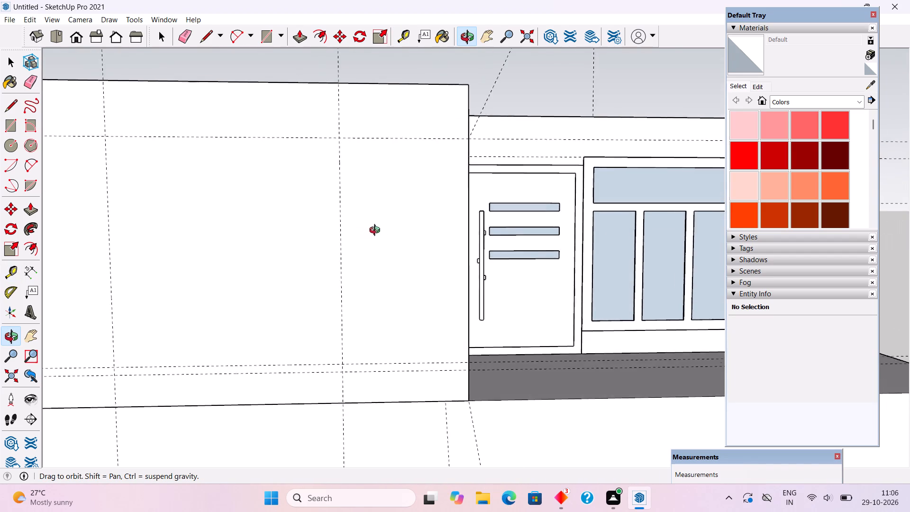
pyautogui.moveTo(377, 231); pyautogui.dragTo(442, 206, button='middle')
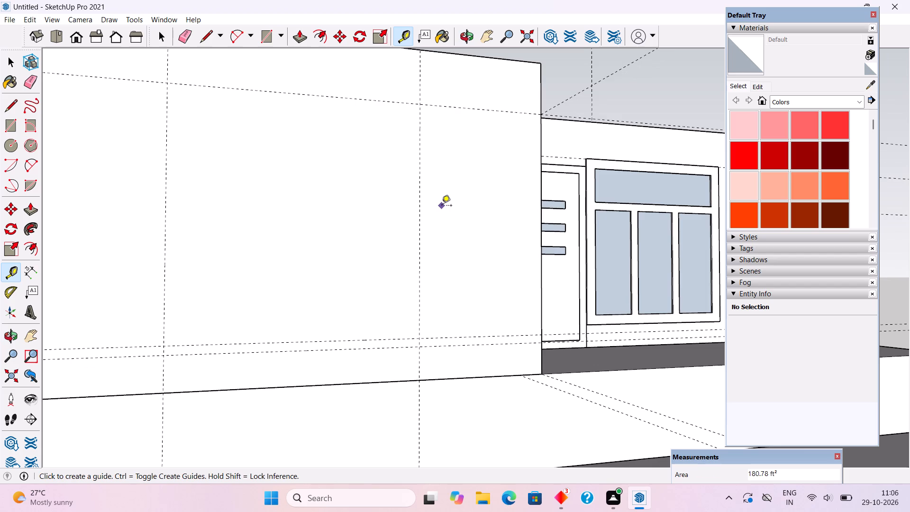
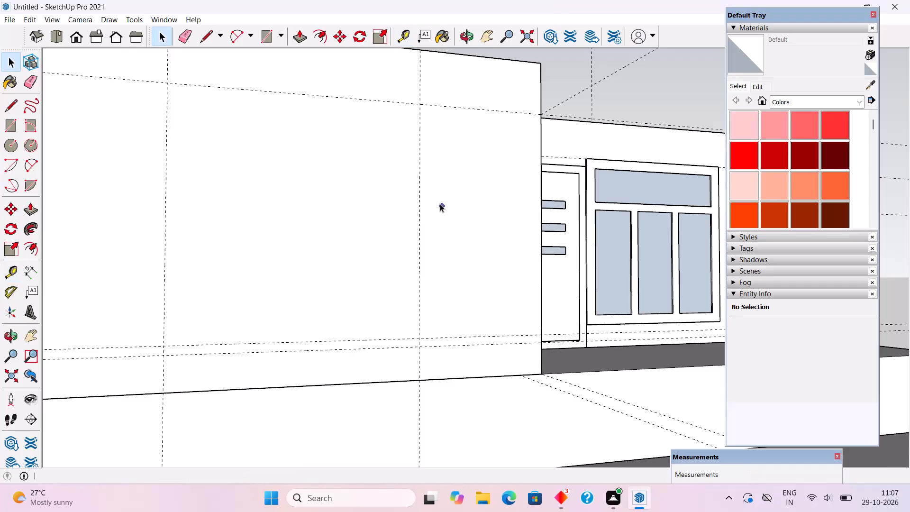
# Open the projecting front wall's group and draw a 7' 1" by 7' opening rectangle between the guide intersections on its outer face.
pyautogui.scroll(-3, 437, 211)
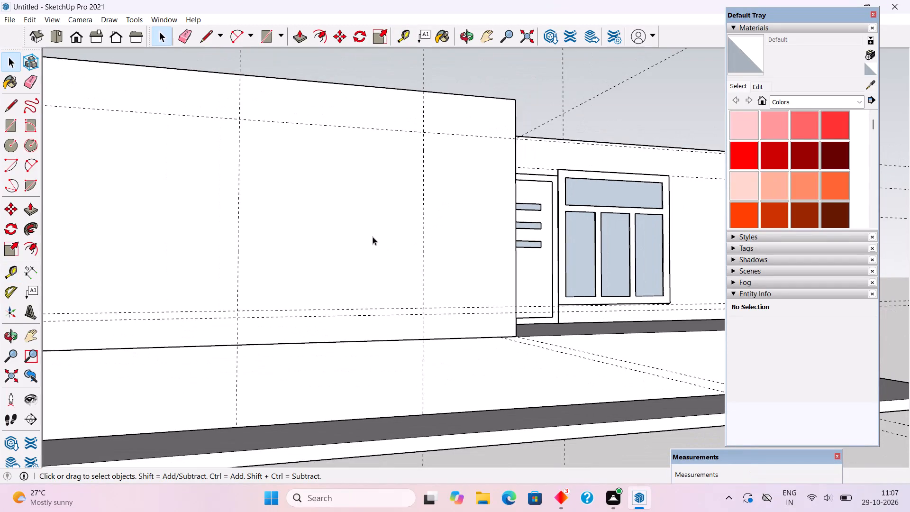
pyautogui.tripleClick(373, 237)
pyautogui.moveTo(373, 239); pyautogui.dragTo(348, 271, button='middle')
pyautogui.press('r')
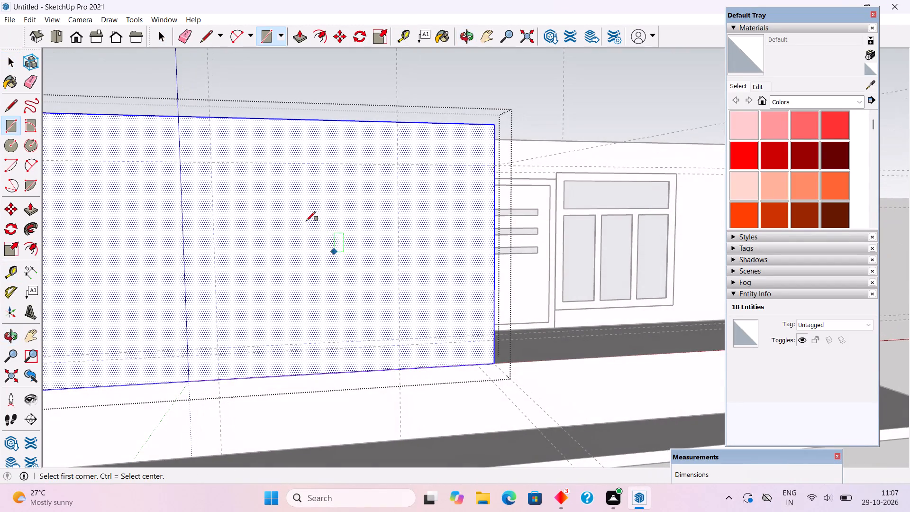
pyautogui.click(214, 163)
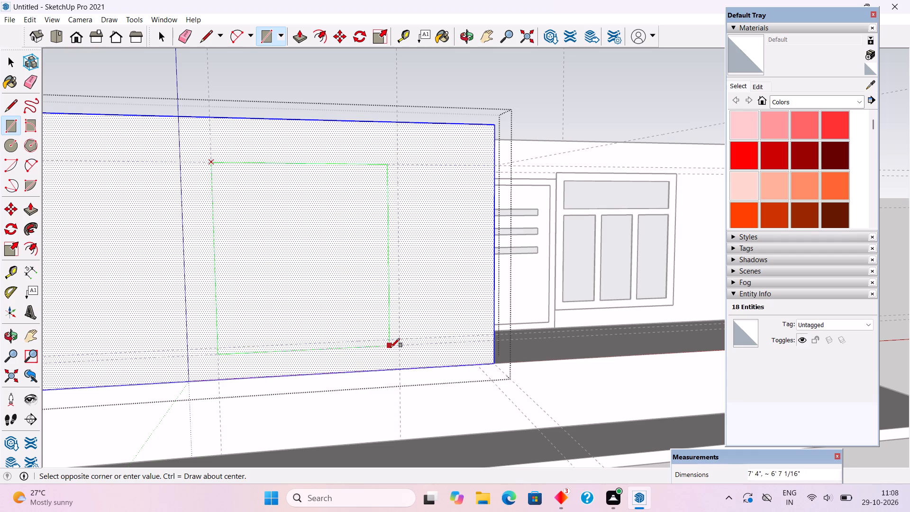
pyautogui.click(400, 338)
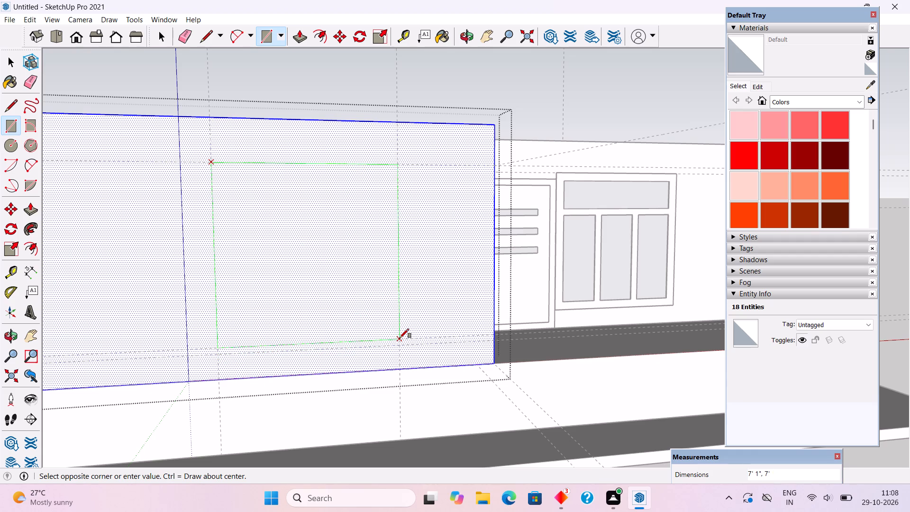
# Push the rectangle 9" through the wall to cut the window opening, and leave the wall group.
pyautogui.press('p')
pyautogui.moveTo(346, 299); pyautogui.dragTo(318, 274)
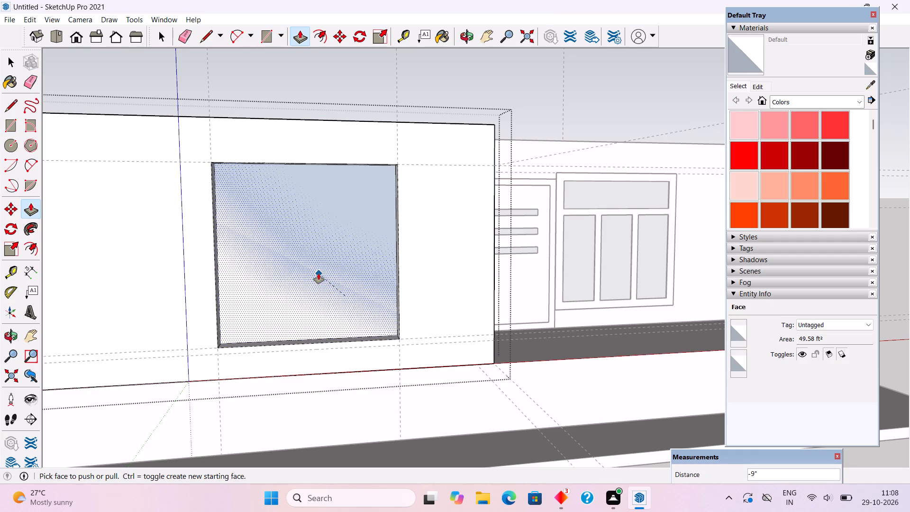
pyautogui.press('space')
pyautogui.scroll(-3, 328, 299)
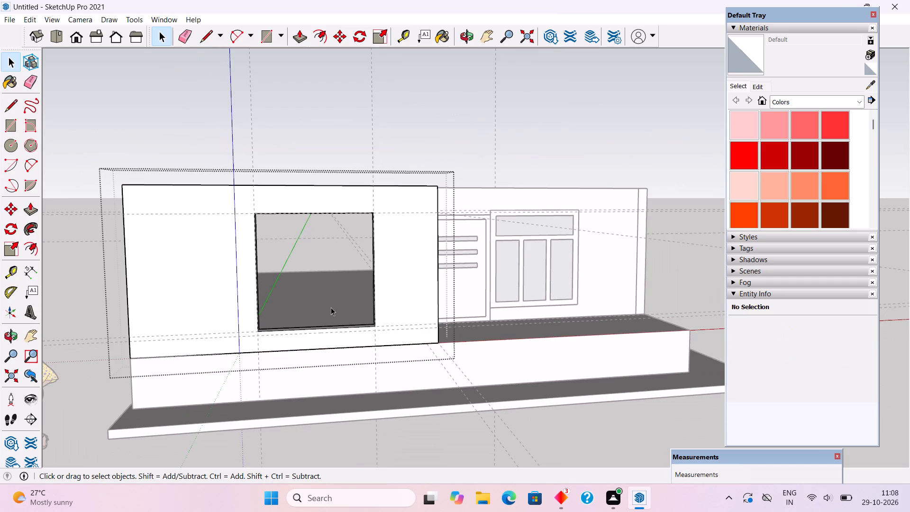
pyautogui.click(292, 132)
# Draw a 7' by 7' 1" rectangle across the new opening on the wall's outer face, corner to corner.
pyautogui.scroll(9, 257, 242)
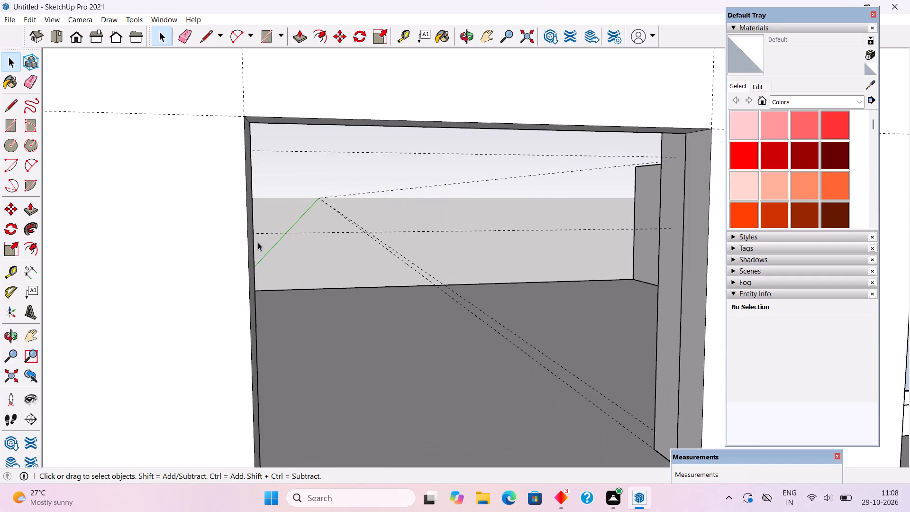
pyautogui.press('r')
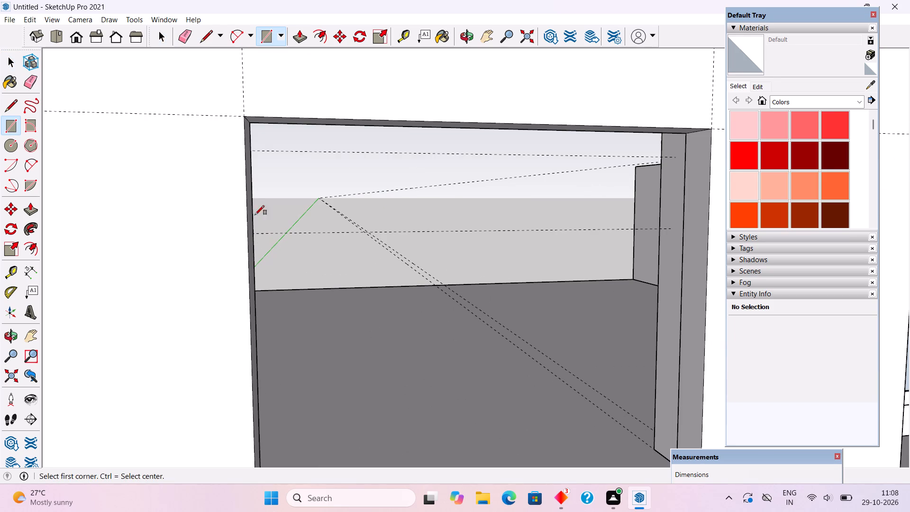
pyautogui.click(246, 116)
pyautogui.scroll(-7, 246, 116)
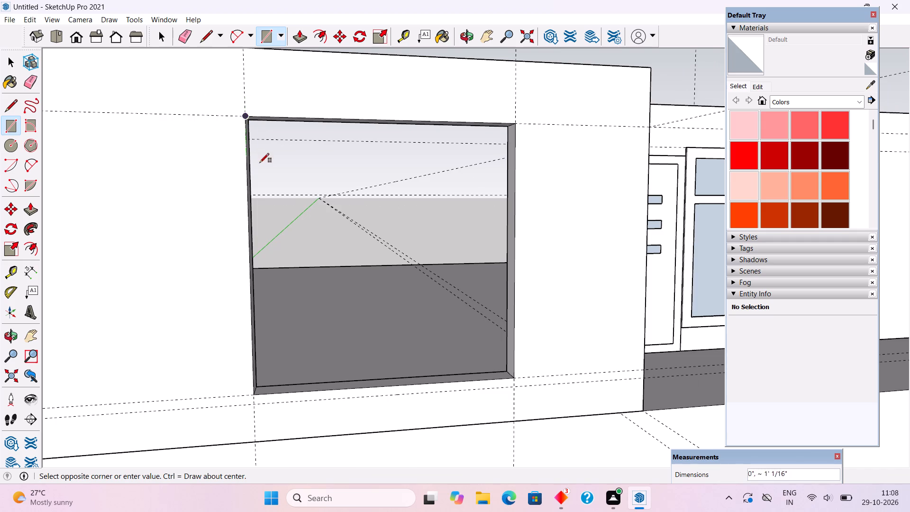
pyautogui.click(514, 377)
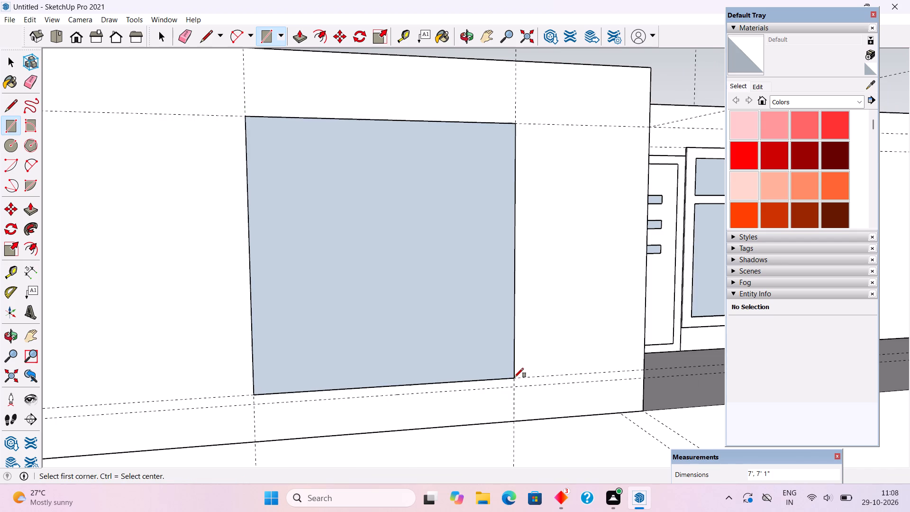
# Offset the rectangle 3" outward and delete the inner face, leaving only the border around the opening.
pyautogui.press('f')
pyautogui.click(475, 374)
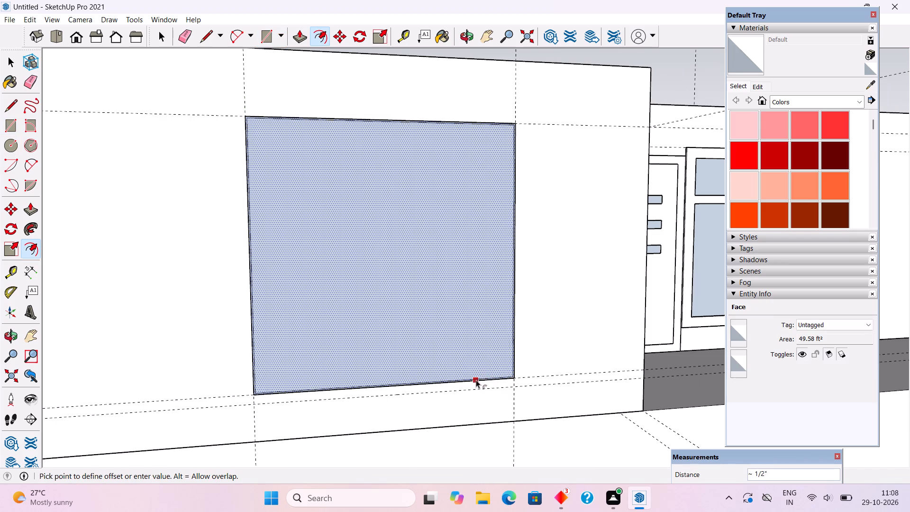
pyautogui.click(479, 388)
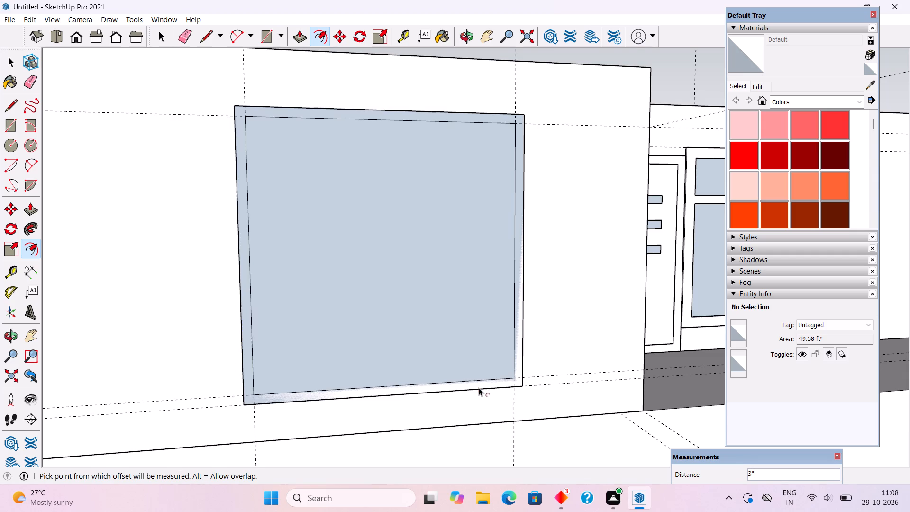
pyautogui.press('space')
pyautogui.click(454, 337)
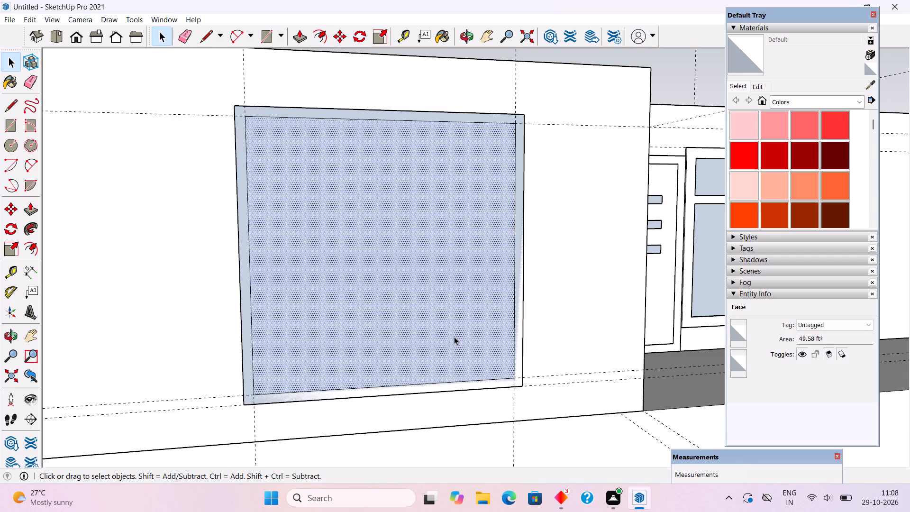
pyautogui.press('Delete')
# Extrude the border face 3" outward from the wall to form the window surround.
pyautogui.press('p')
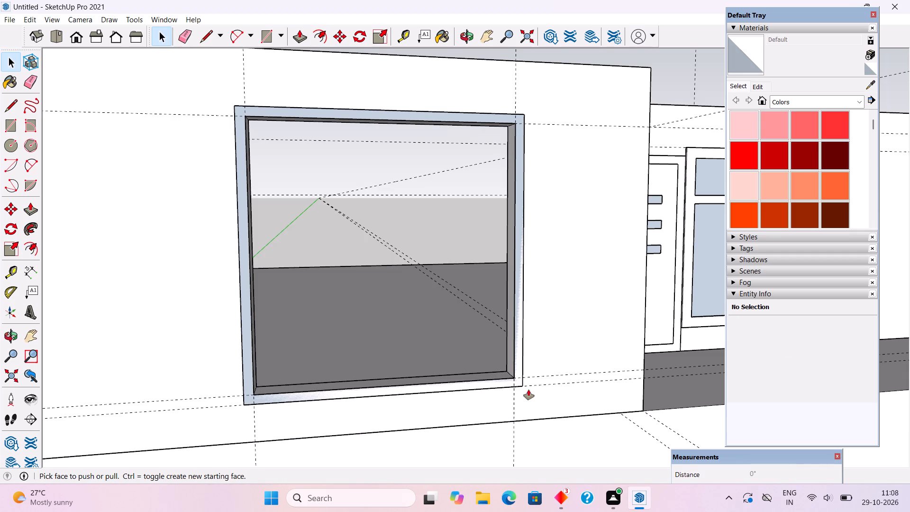
pyautogui.click(516, 349)
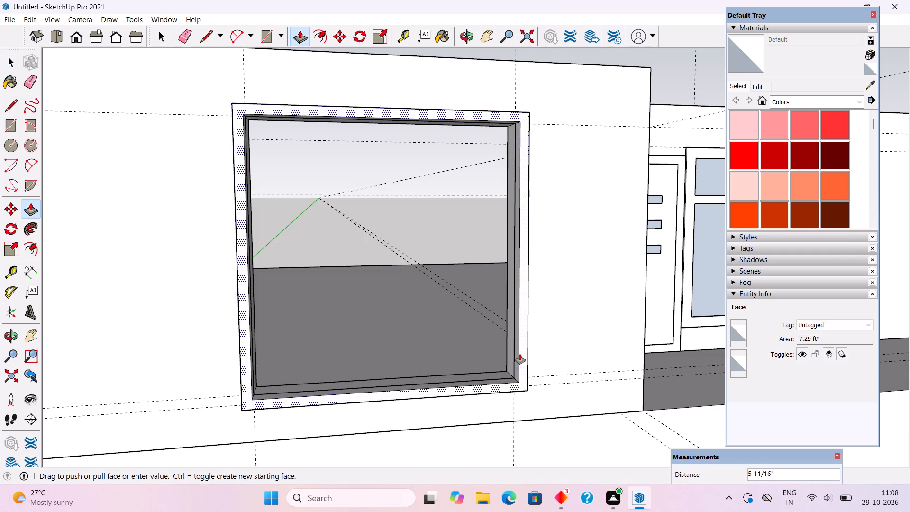
pyautogui.write('3"')
pyautogui.press('Return')
pyautogui.press('space')
# Select the whole window surround and make it a group.
pyautogui.moveTo(520, 365); pyautogui.dragTo(528, 371, button='middle')
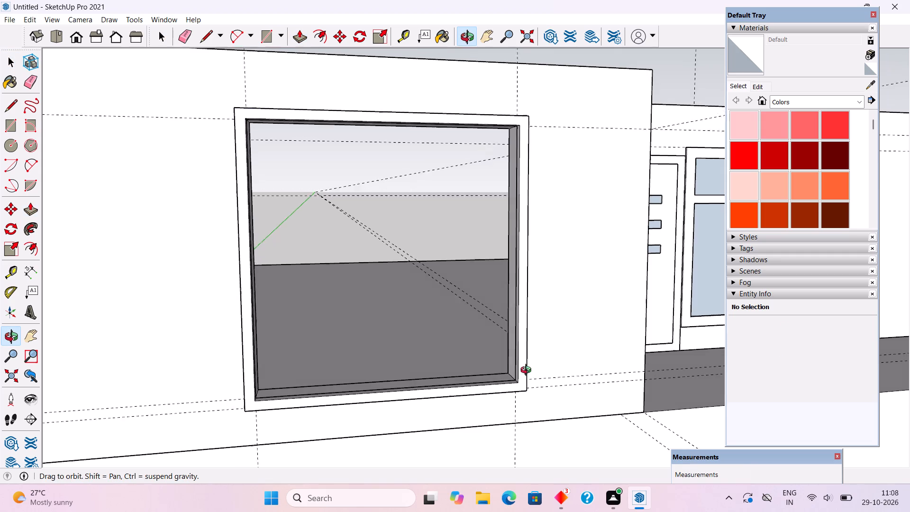
pyautogui.moveTo(528, 371); pyautogui.dragTo(593, 359, button='middle')
pyautogui.scroll(5, 547, 371)
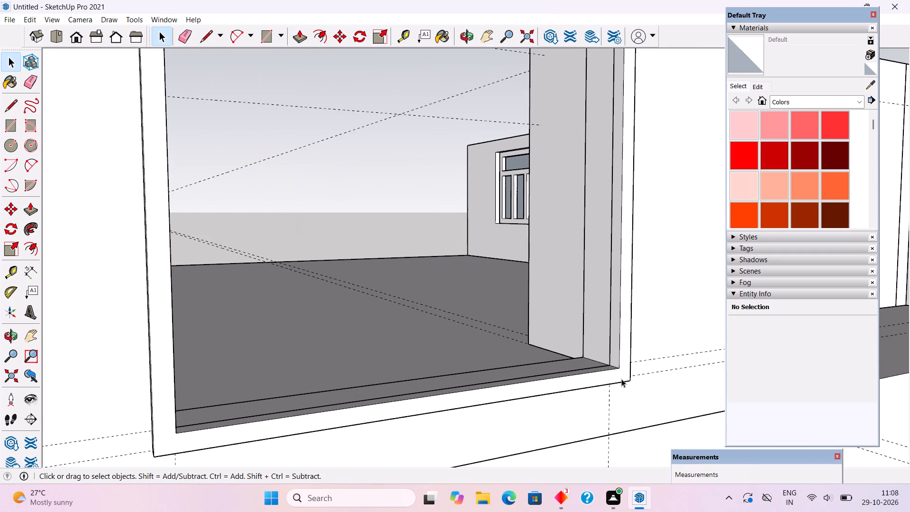
pyautogui.tripleClick(621, 379)
pyautogui.rightClick(621, 378)
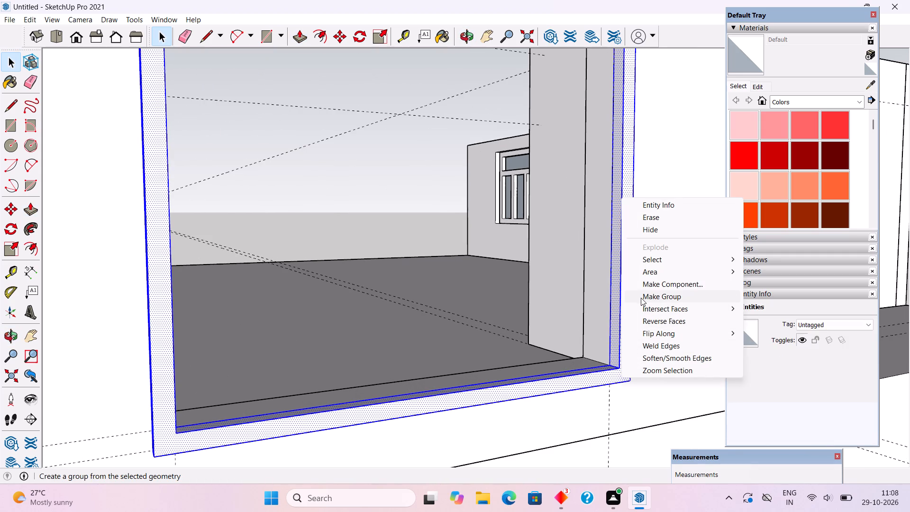
pyautogui.click(641, 298)
pyautogui.scroll(-10, 641, 298)
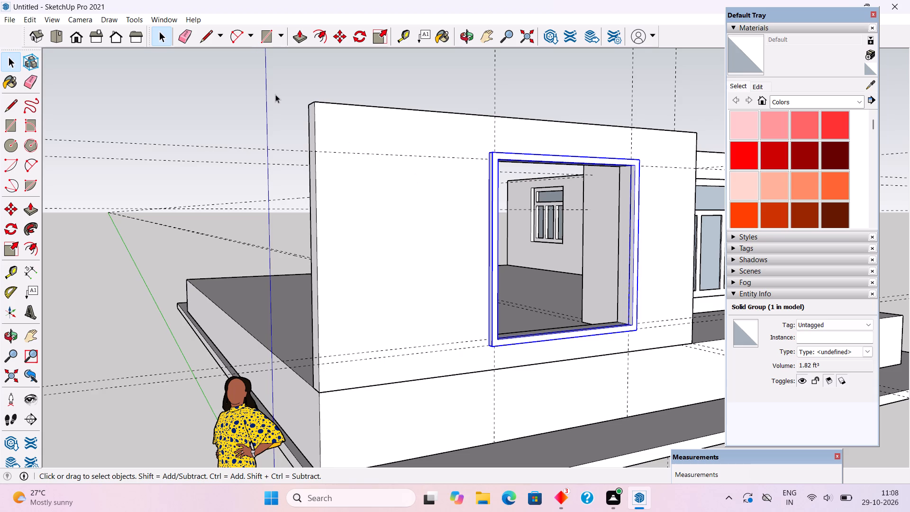
pyautogui.click(275, 94)
# Draw a 7' by 7' 1" rectangle across the surround's inner opening, corner to corner.
pyautogui.moveTo(481, 205); pyautogui.dragTo(375, 200, button='middle')
pyautogui.scroll(2, 375, 200)
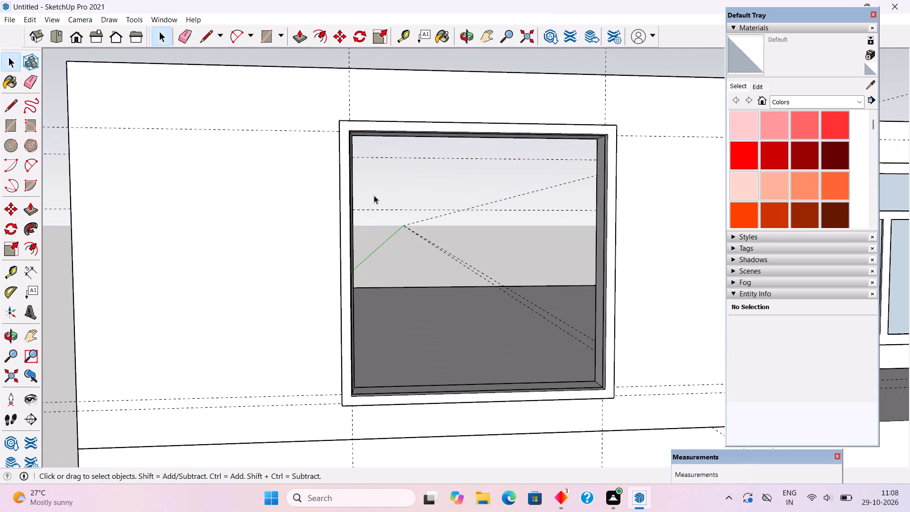
pyautogui.scroll(3, 374, 195)
pyautogui.scroll(-3, 374, 195)
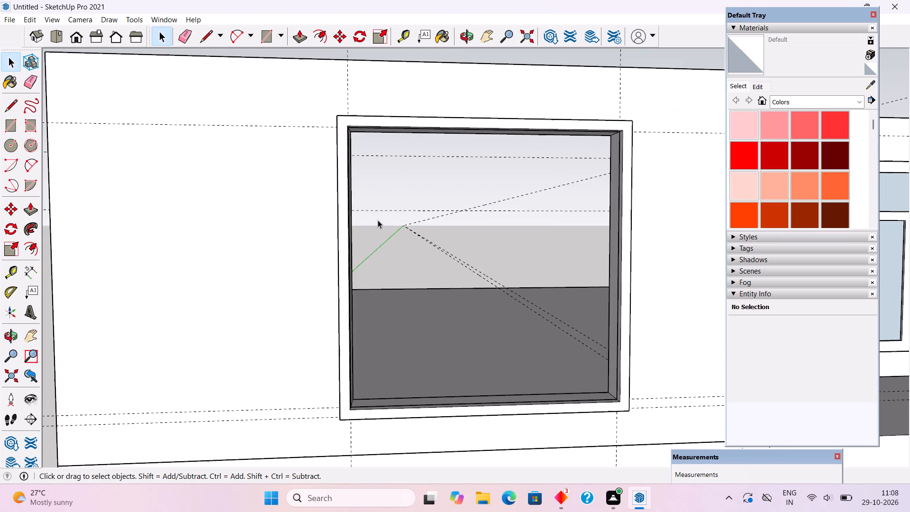
pyautogui.press('r')
pyautogui.scroll(11, 349, 124)
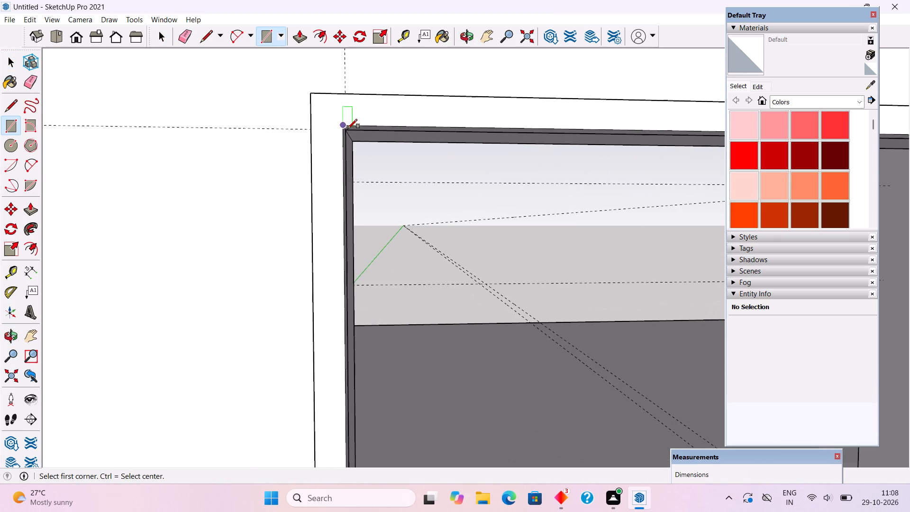
pyautogui.click(345, 125)
pyautogui.scroll(-7, 345, 125)
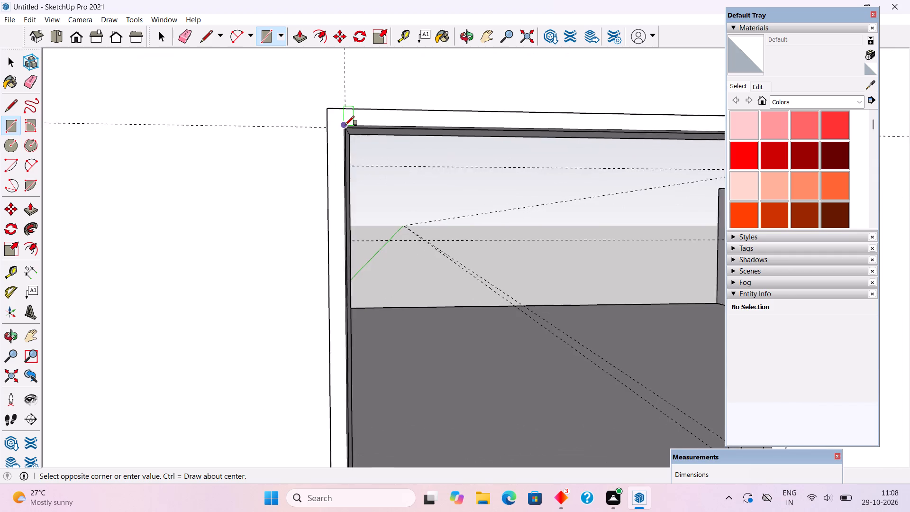
pyautogui.scroll(-7, 345, 125)
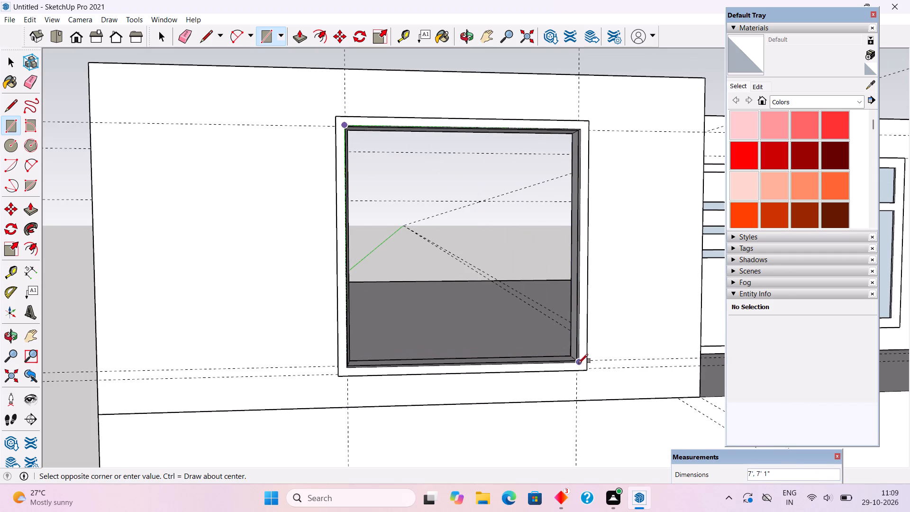
pyautogui.scroll(6, 579, 364)
pyautogui.click(579, 364)
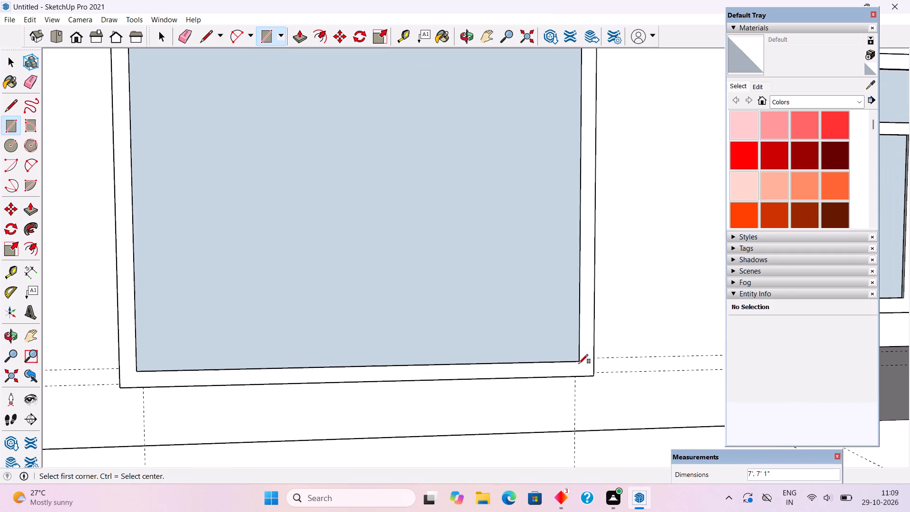
# Offset the new rectangle 4" inward to outline the window frame.
pyautogui.press('f')
pyautogui.click(527, 349)
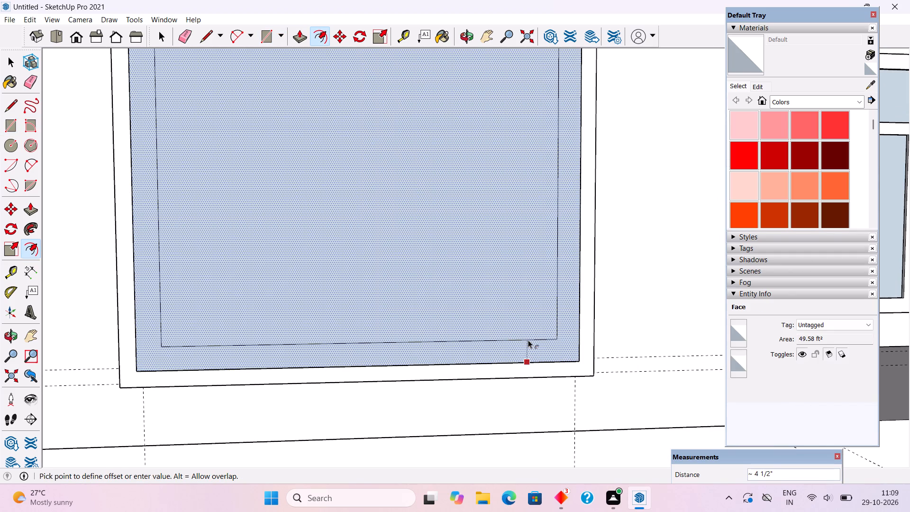
pyautogui.write('4"')
pyautogui.press('Return')
pyautogui.press('space')
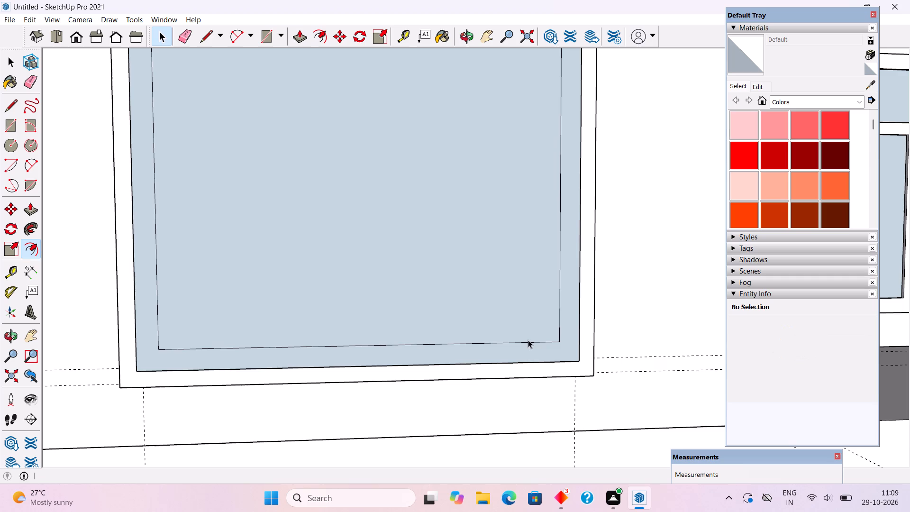
# Place a horizontal guide 1.5' below the top edge of the window frame's inner outline.
pyautogui.scroll(-7, 528, 374)
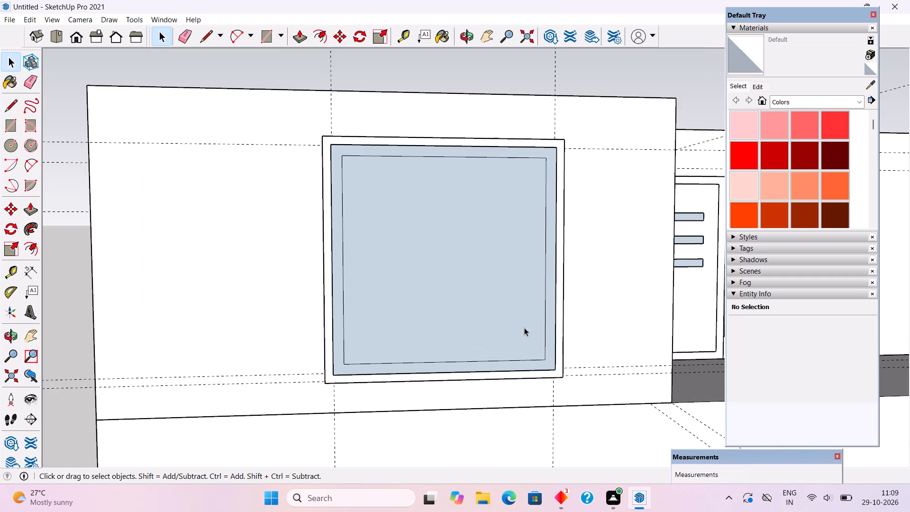
pyautogui.moveTo(521, 323); pyautogui.dragTo(568, 323, button='middle')
pyautogui.press('t')
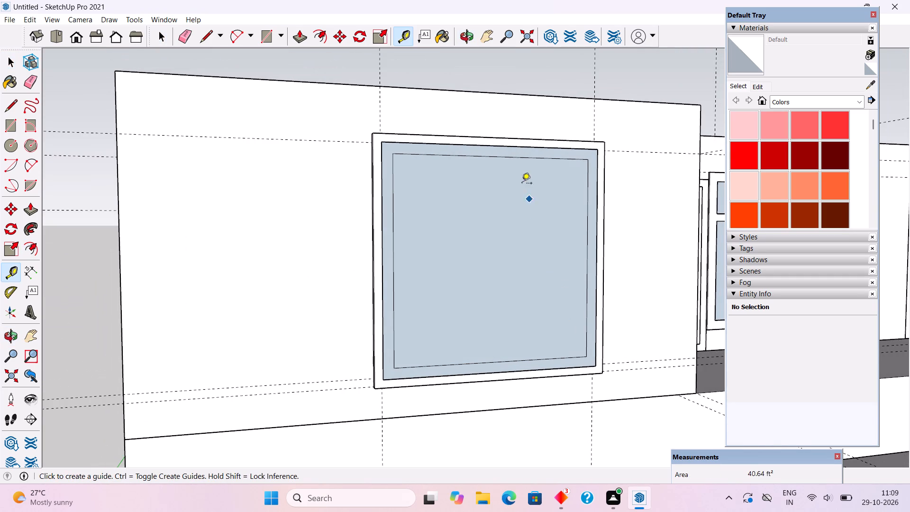
pyautogui.click(520, 159)
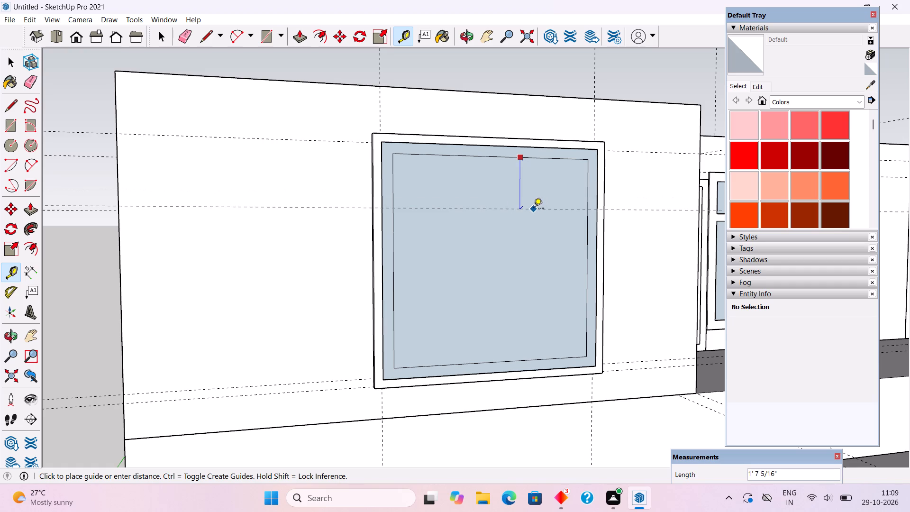
pyautogui.write("1.5'")
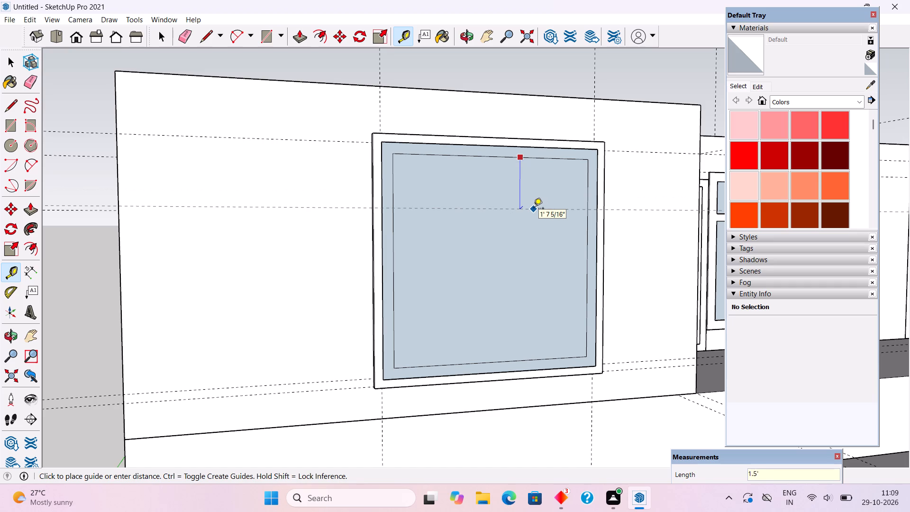
pyautogui.press('Return')
# Add a second horizontal guide 4" below the one just placed across the window.
pyautogui.click(532, 204)
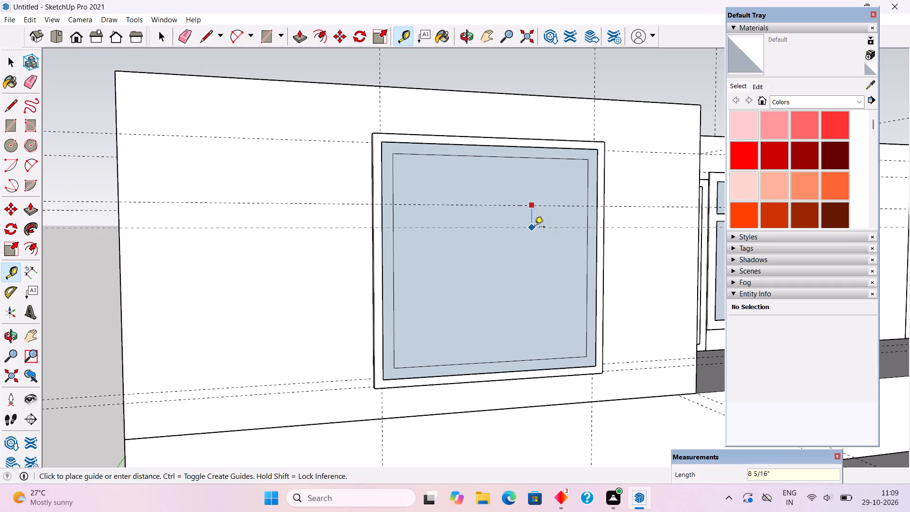
pyautogui.write('4"')
pyautogui.press('Return')
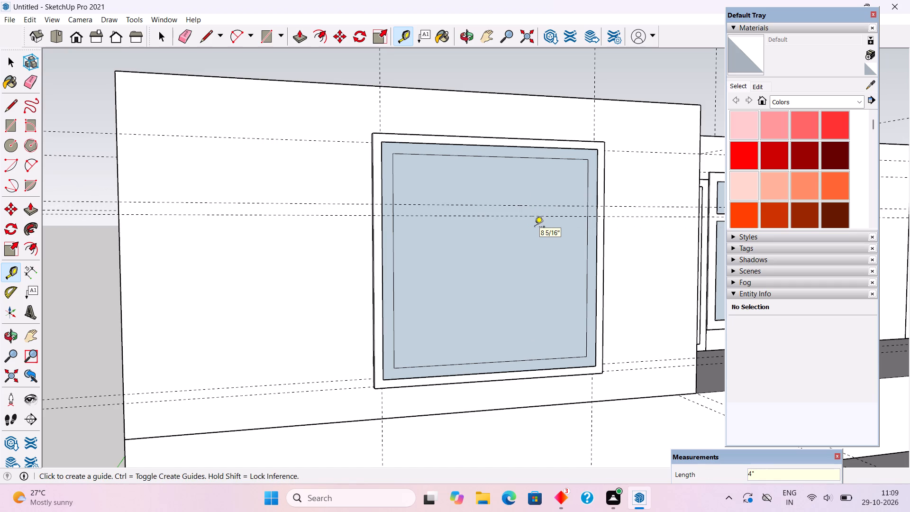
# Place a vertical guide through the middle of the window's inner outline, parallel to its side edge.
pyautogui.click(393, 311)
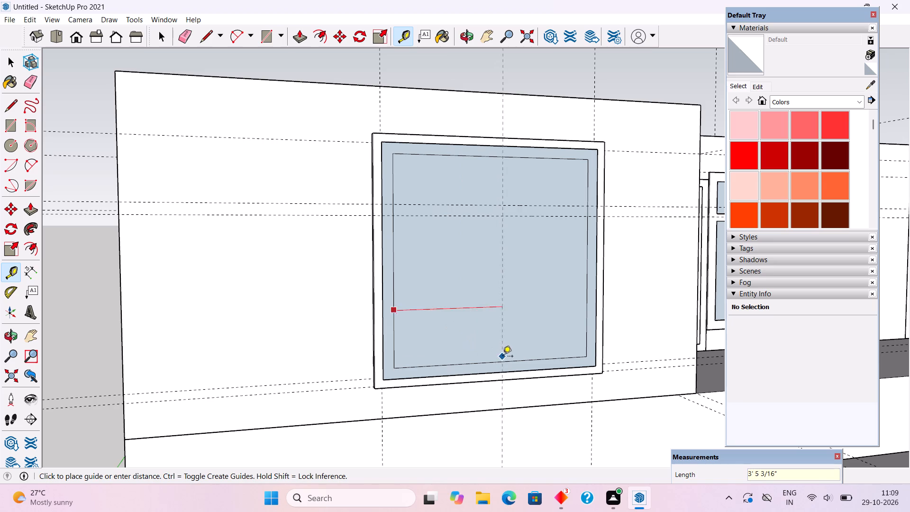
pyautogui.click(495, 362)
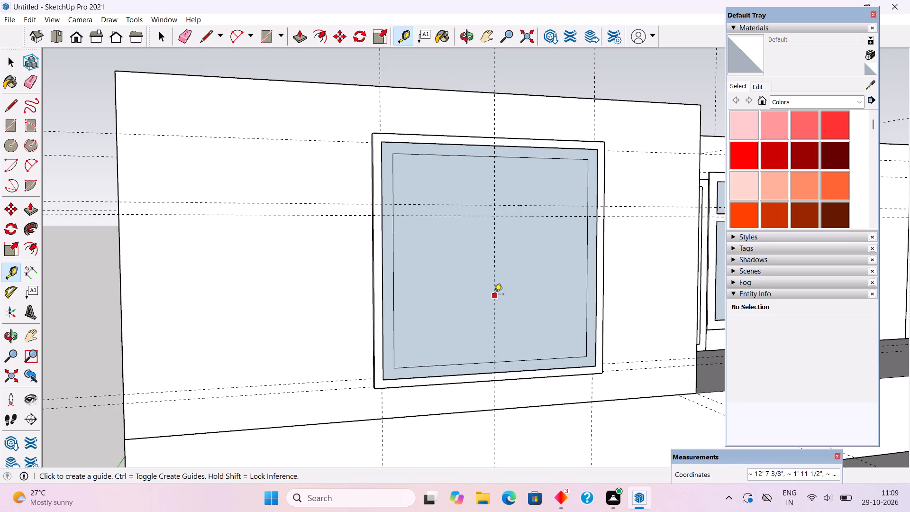
# Place vertical guides 11" to each side of the window's middle guide.
pyautogui.click(494, 295)
pyautogui.write('11"')
pyautogui.press('Return')
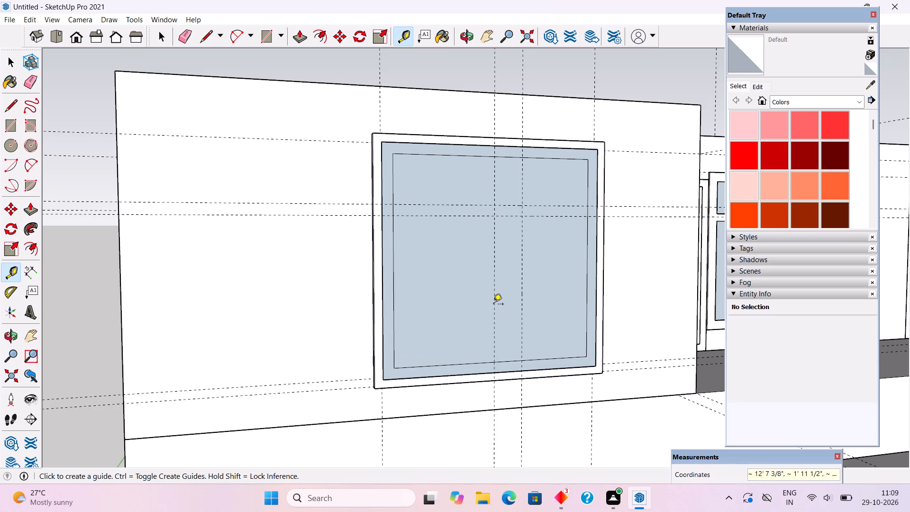
pyautogui.click(493, 305)
pyautogui.press('1')
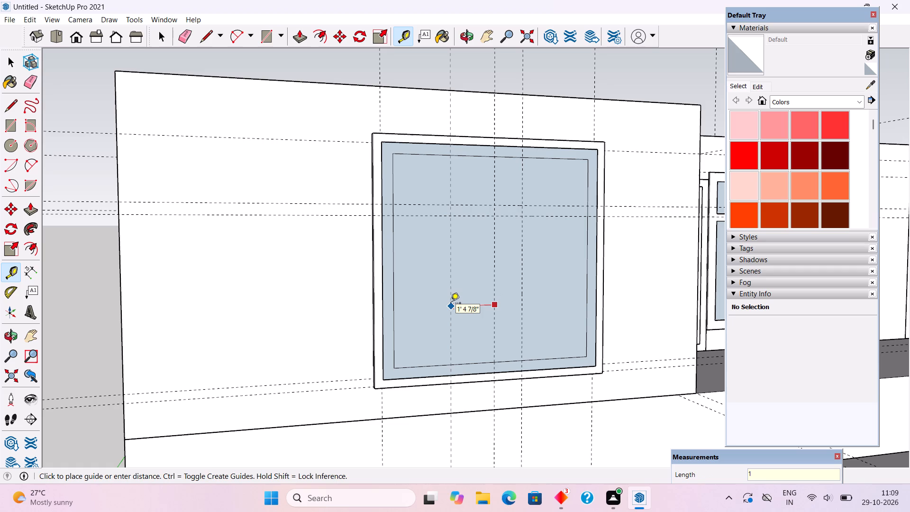
pyautogui.write('1"')
pyautogui.press('Return')
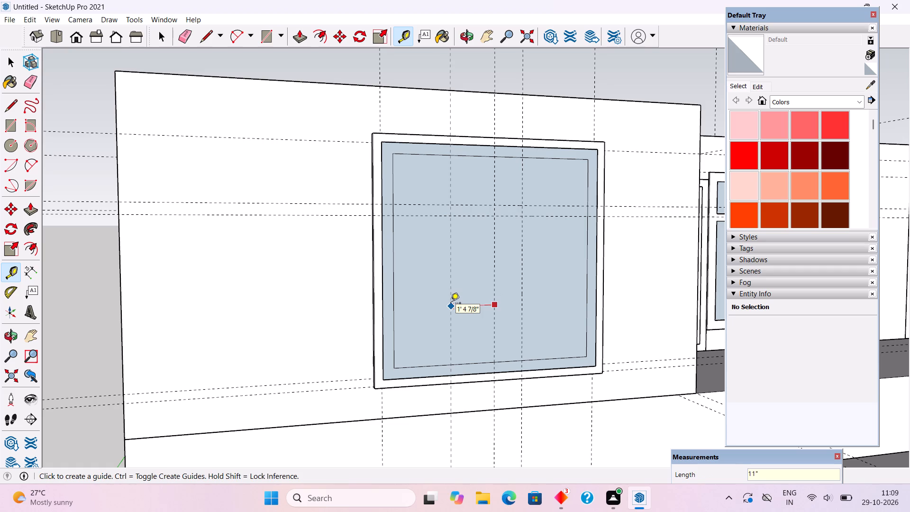
# Add vertical guides 3" outward and 1" inward from the guide left of the window's centre to mark a mullion.
pyautogui.moveTo(453, 303); pyautogui.dragTo(404, 329, button='middle')
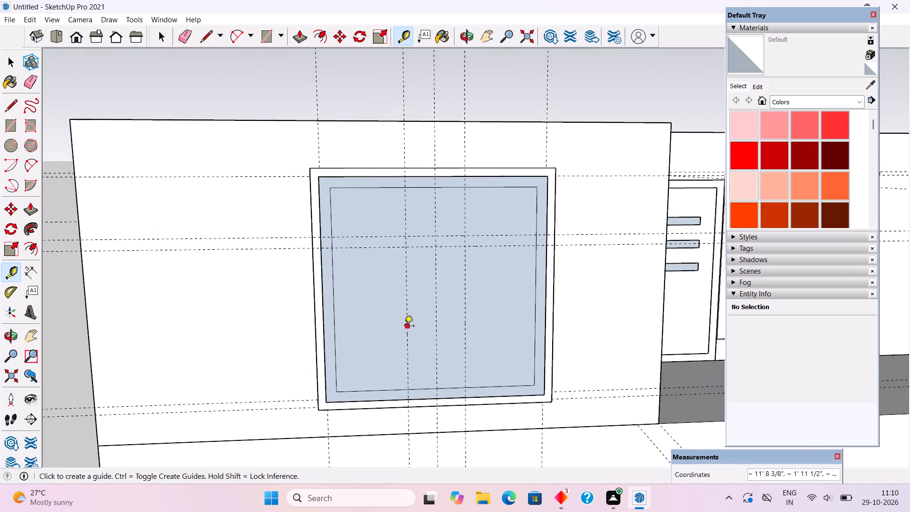
pyautogui.scroll(4, 404, 327)
pyautogui.click(405, 326)
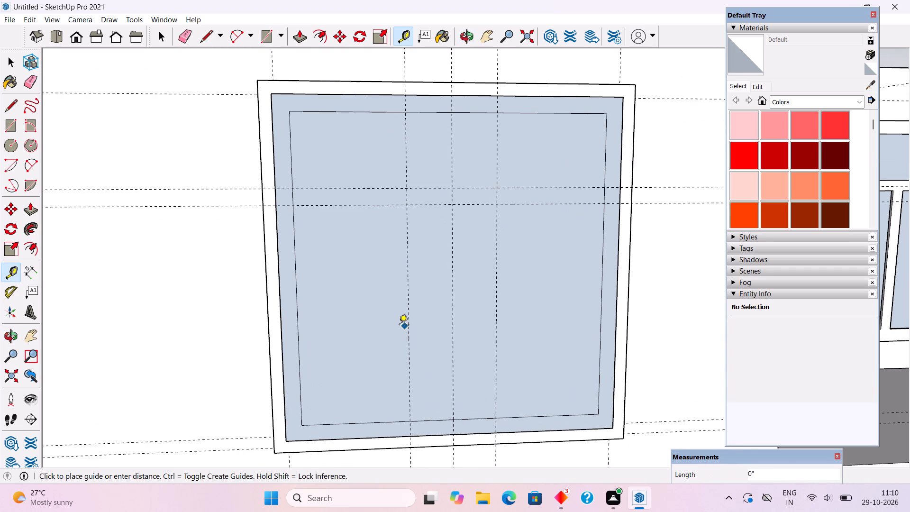
pyautogui.press('t')
pyautogui.click(407, 322)
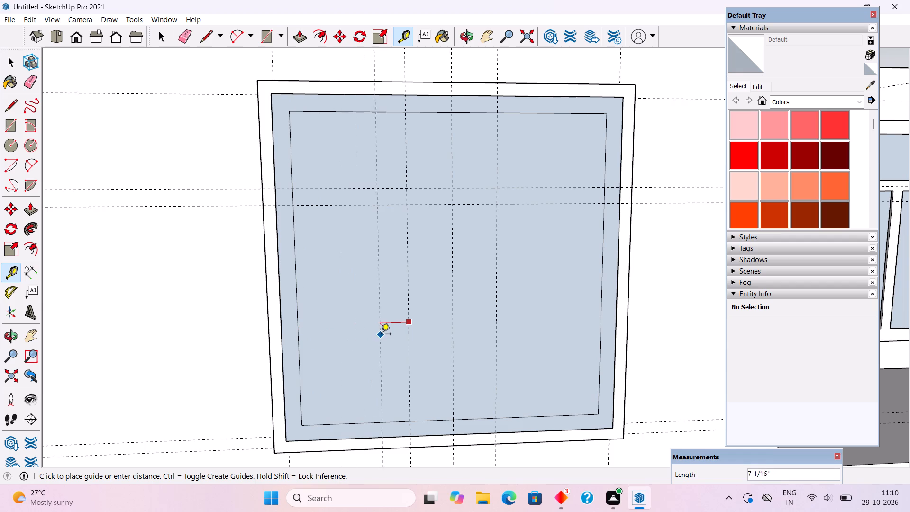
pyautogui.write('3"')
pyautogui.press('Return')
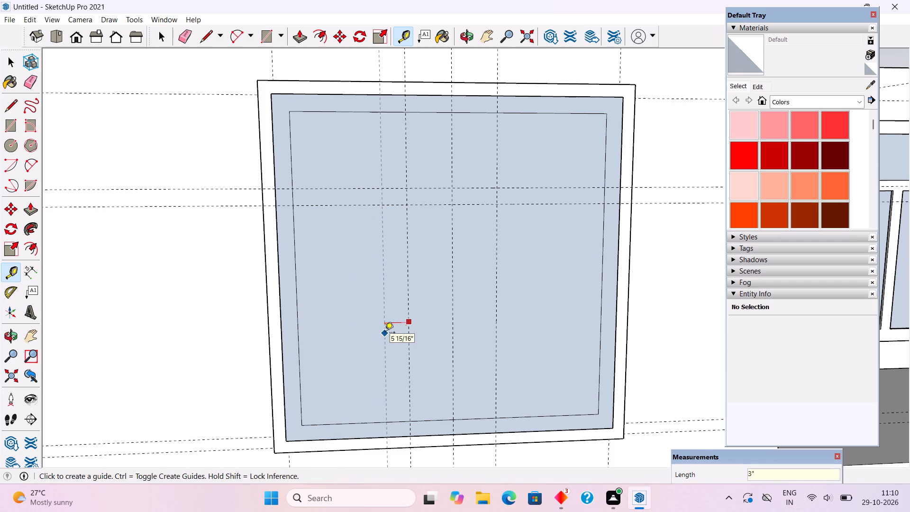
pyautogui.click(409, 333)
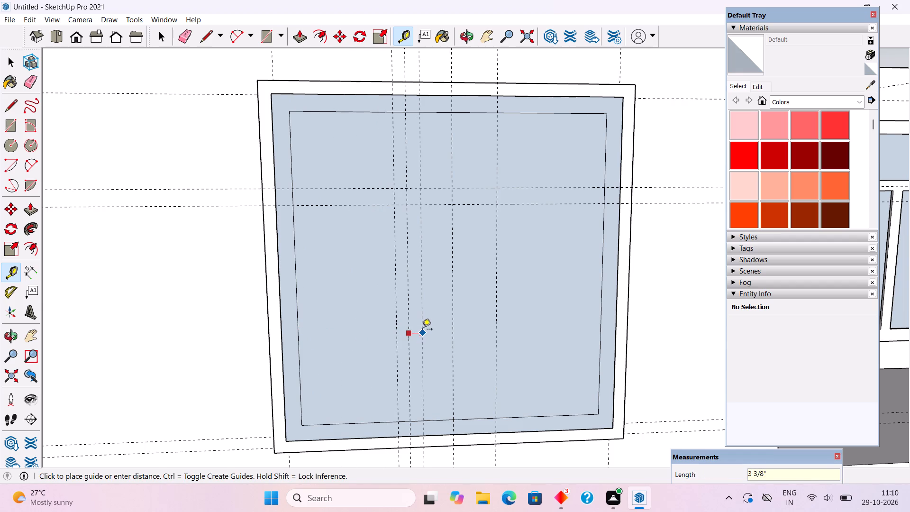
pyautogui.write('1"')
pyautogui.press('Return')
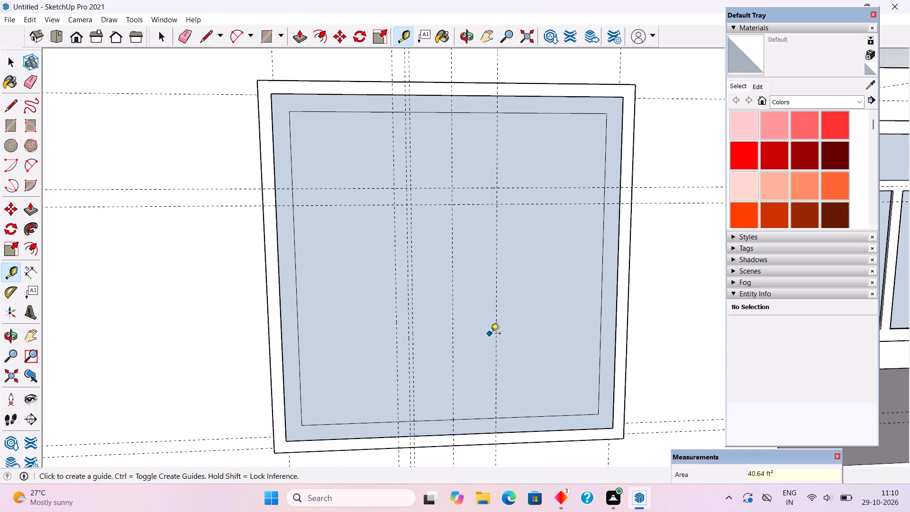
# Add vertical guides 3" outward and 1" inward from the guide right of the window's centre to mark the second mullion.
pyautogui.click(496, 332)
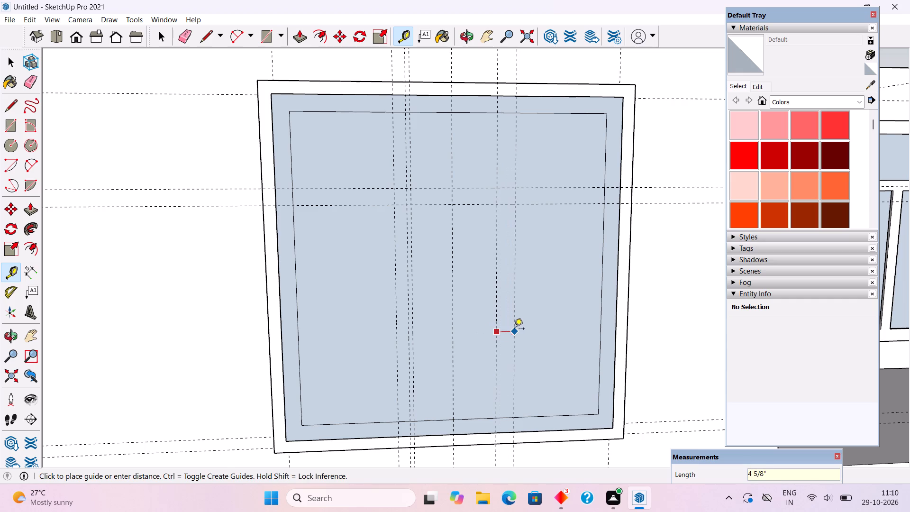
pyautogui.write('3"')
pyautogui.press('Return')
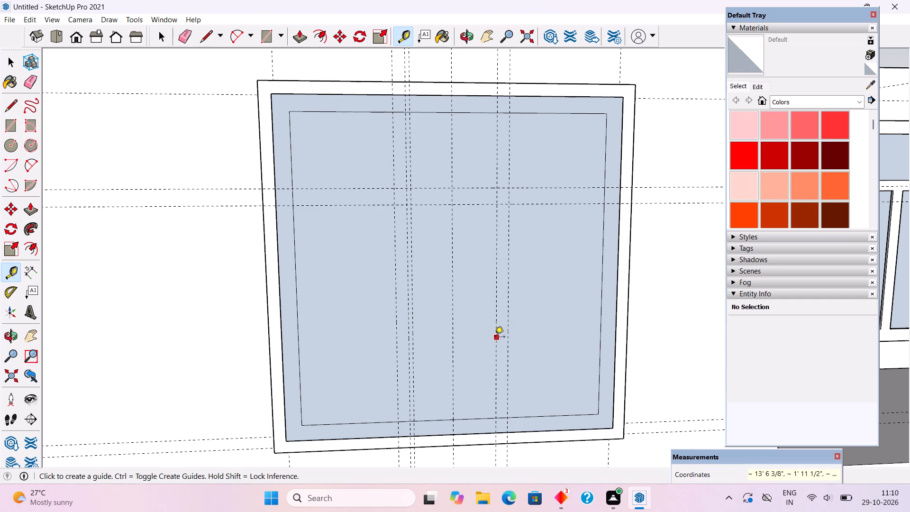
pyautogui.click(498, 342)
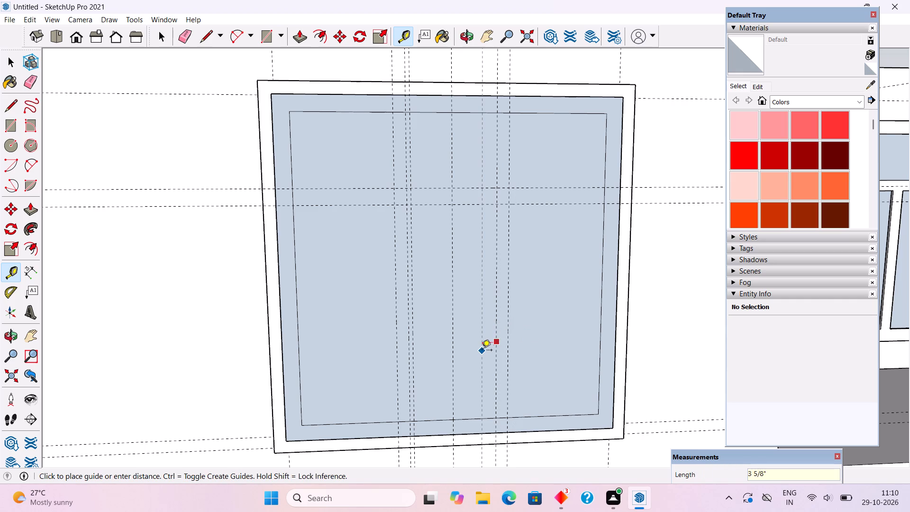
pyautogui.write('1"')
pyautogui.press('Return')
pyautogui.press('space')
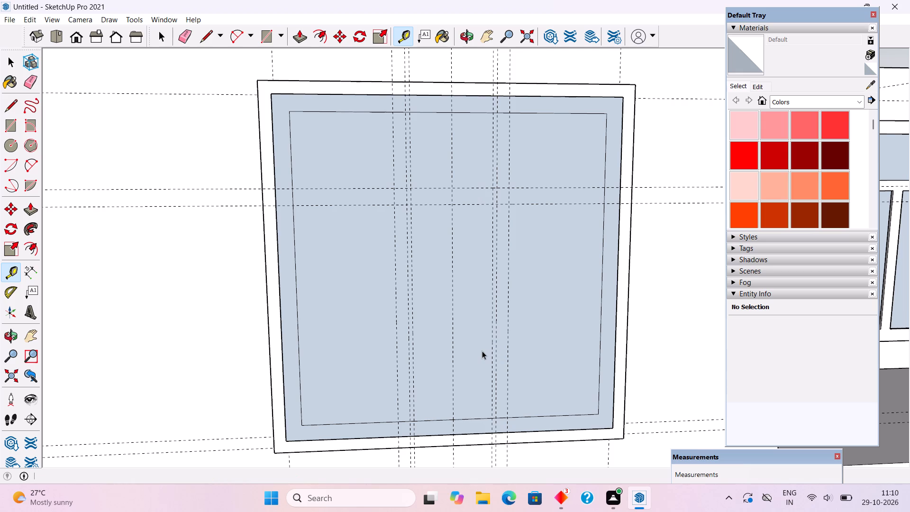
# Draw two horizontal lines across the window's inner outline along the two horizontal guides to form the transom bar.
pyautogui.press('l')
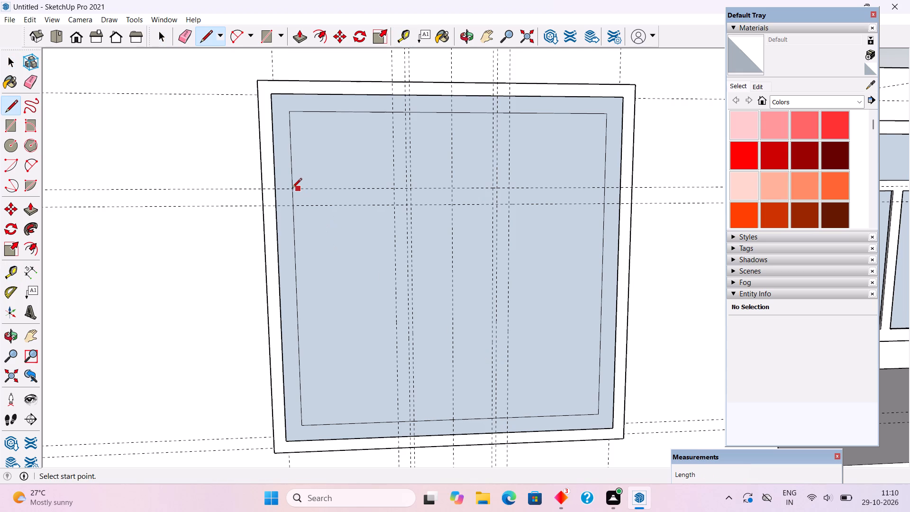
pyautogui.click(291, 188)
pyautogui.click(605, 188)
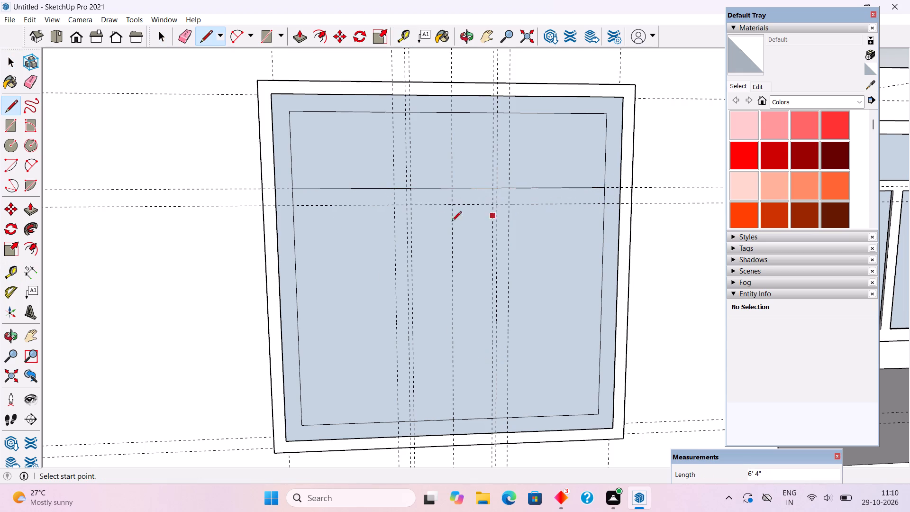
pyautogui.click(295, 205)
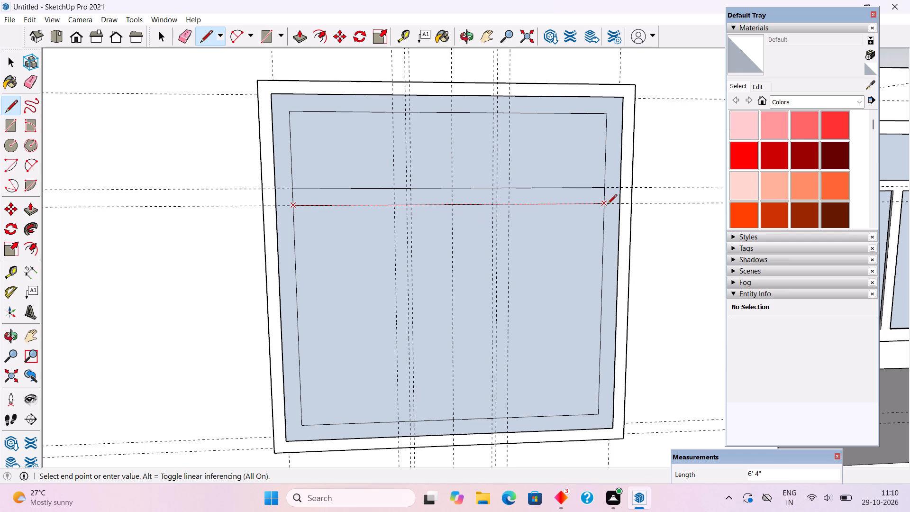
pyautogui.click(607, 205)
# Draw four vertical lines from the inner outline's bottom edge up to the transom along the outermost and innermost mullion guides.
pyautogui.click(397, 423)
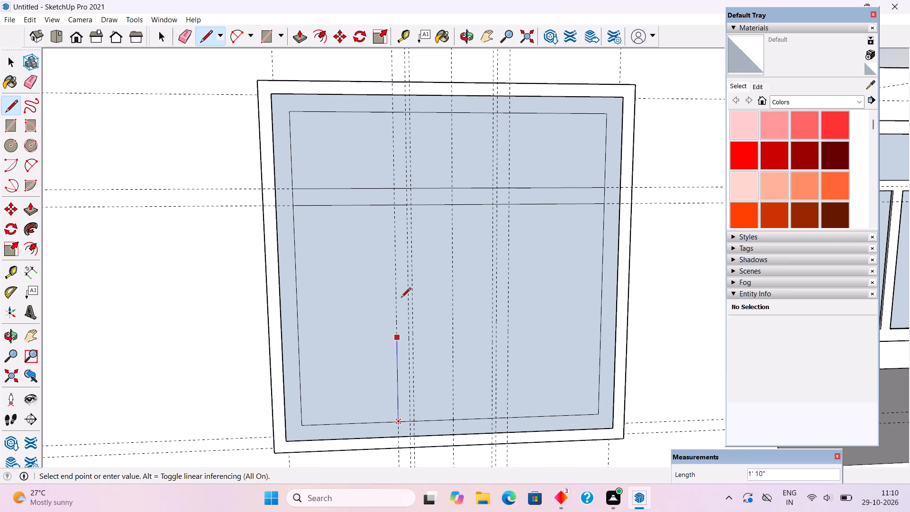
pyautogui.click(395, 205)
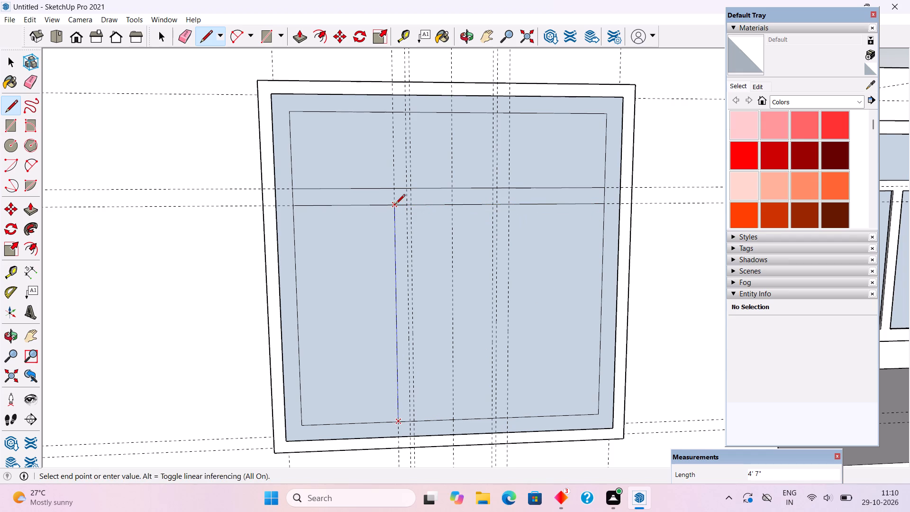
pyautogui.click(414, 203)
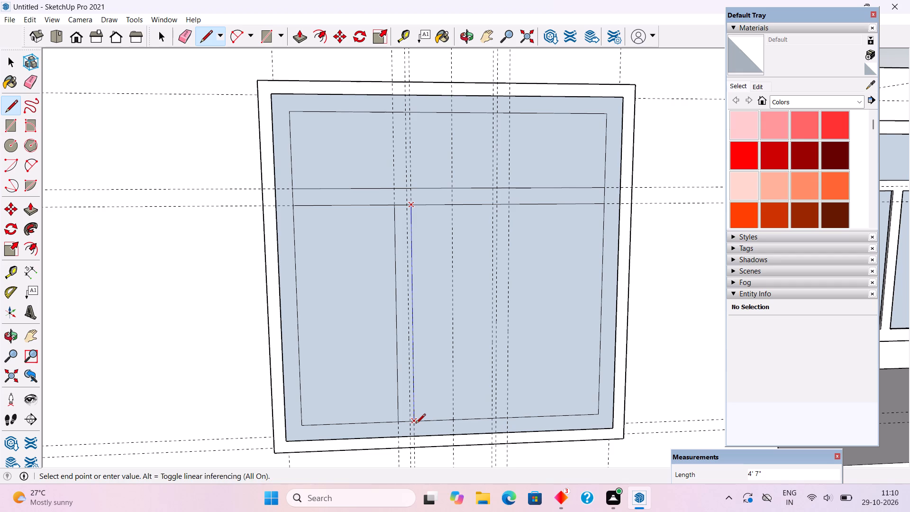
pyautogui.click(416, 424)
pyautogui.click(490, 419)
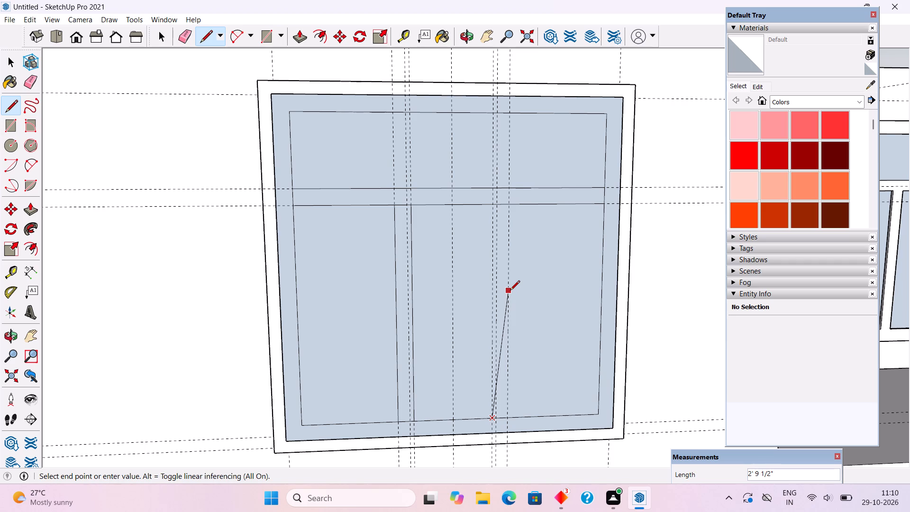
pyautogui.click(493, 204)
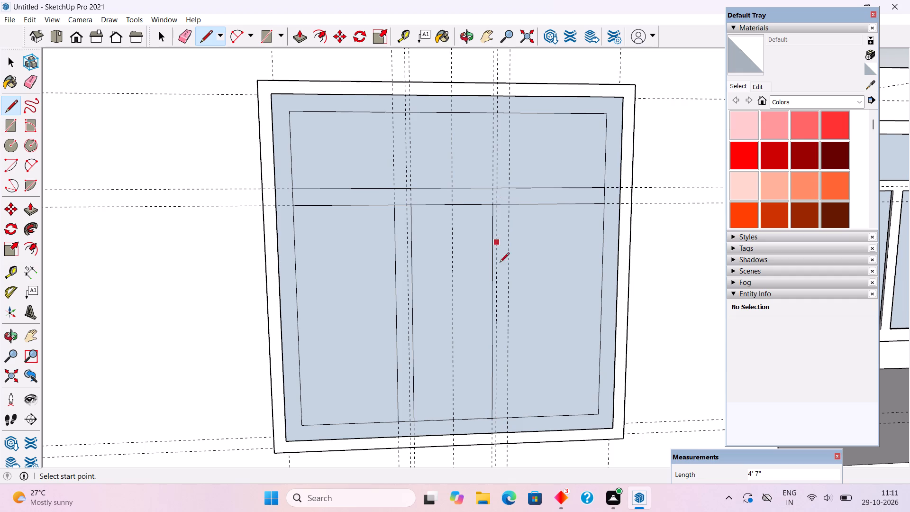
pyautogui.click(509, 416)
pyautogui.click(510, 204)
# Erase the short edge segments at the ends of both mullions and the transom so the bars merge with the frame.
pyautogui.press('space')
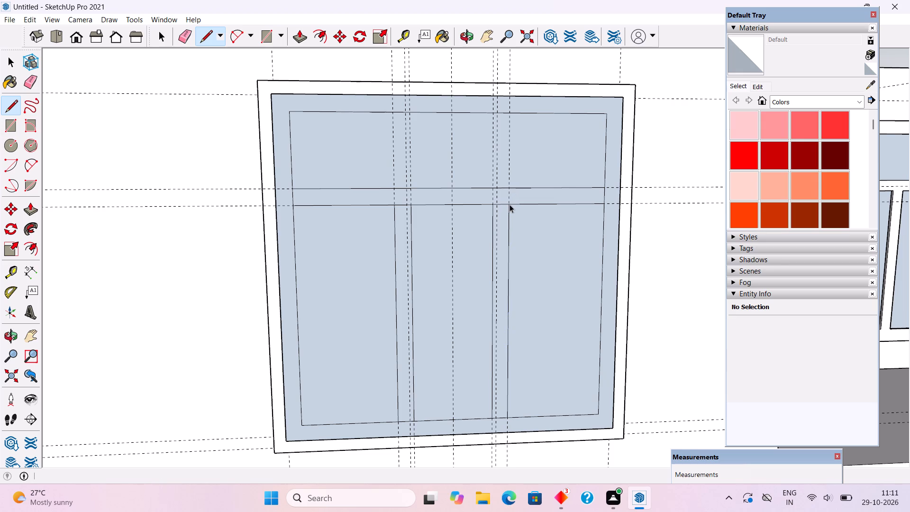
pyautogui.press('e')
pyautogui.click(401, 205)
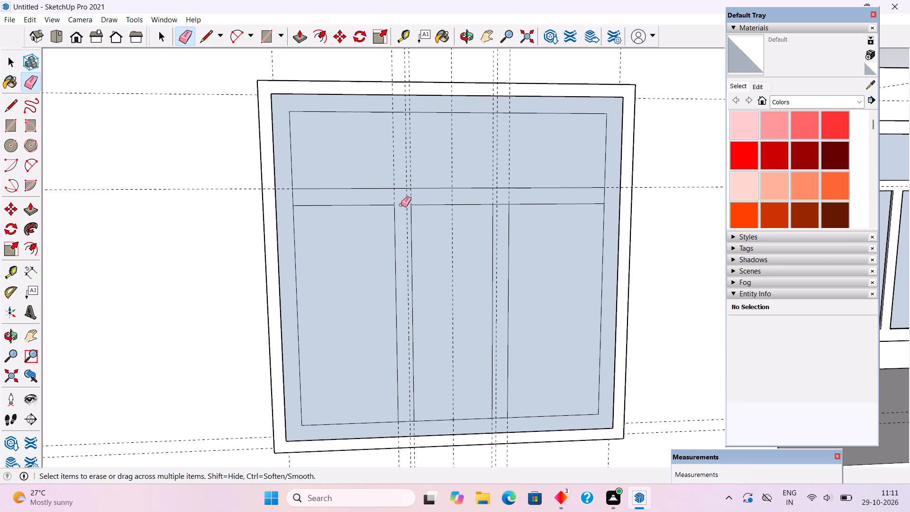
pyautogui.click(405, 422)
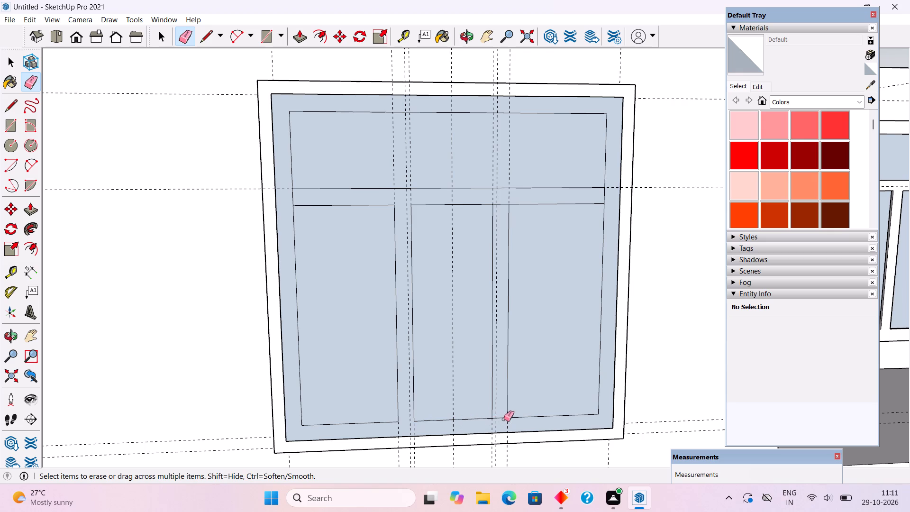
pyautogui.click(504, 417)
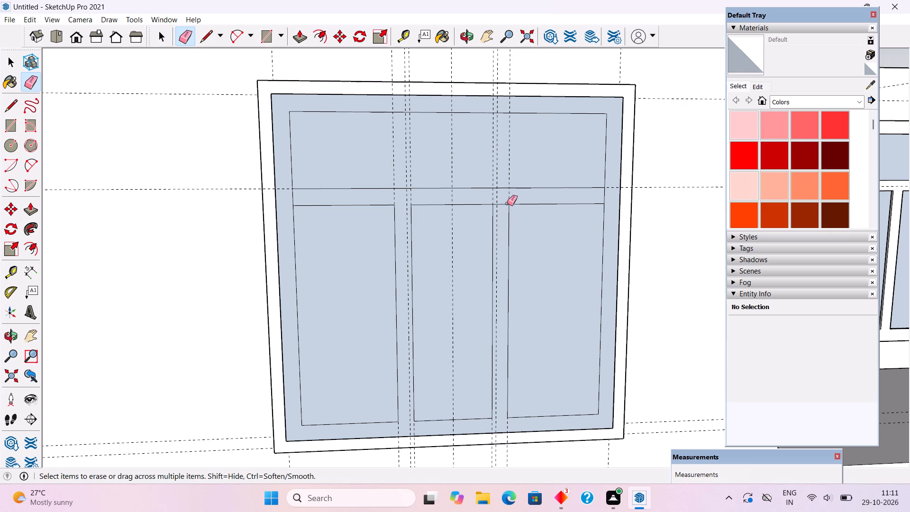
pyautogui.click(505, 203)
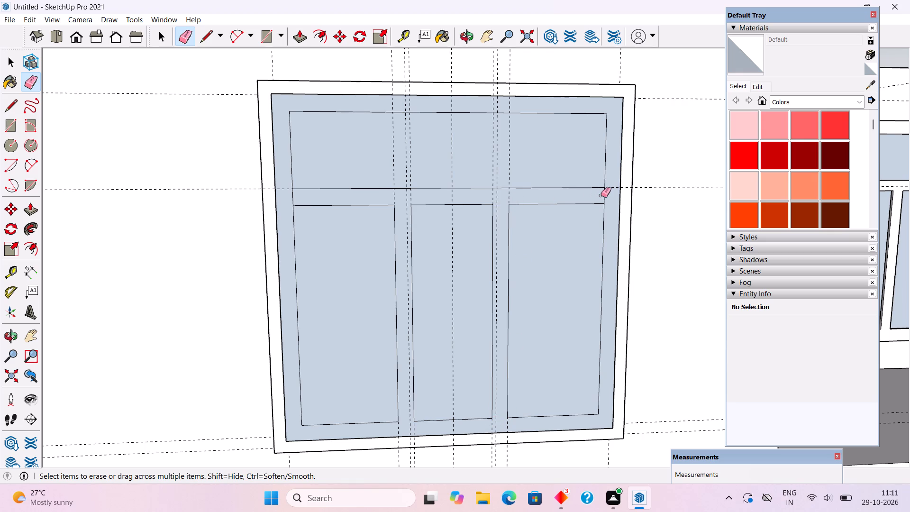
pyautogui.click(604, 197)
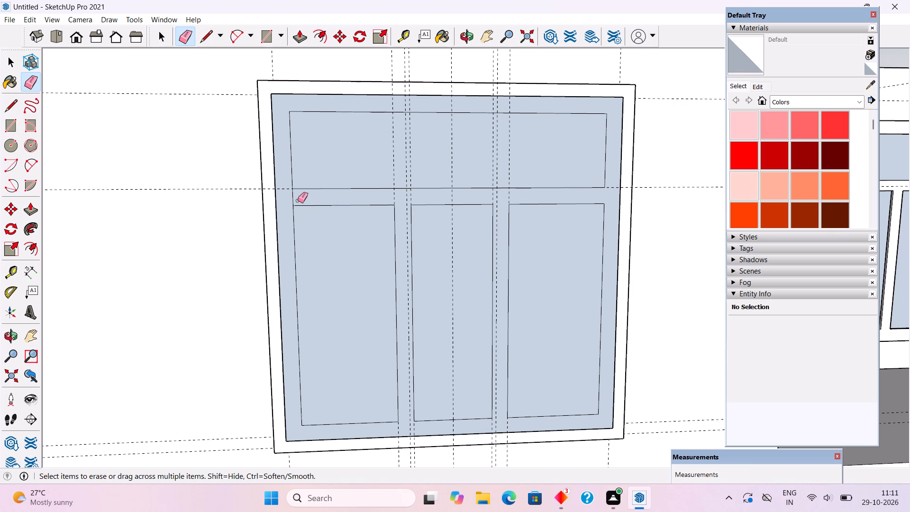
pyautogui.click(294, 199)
# Delete the face of the wide pane above the transom.
pyautogui.press('space')
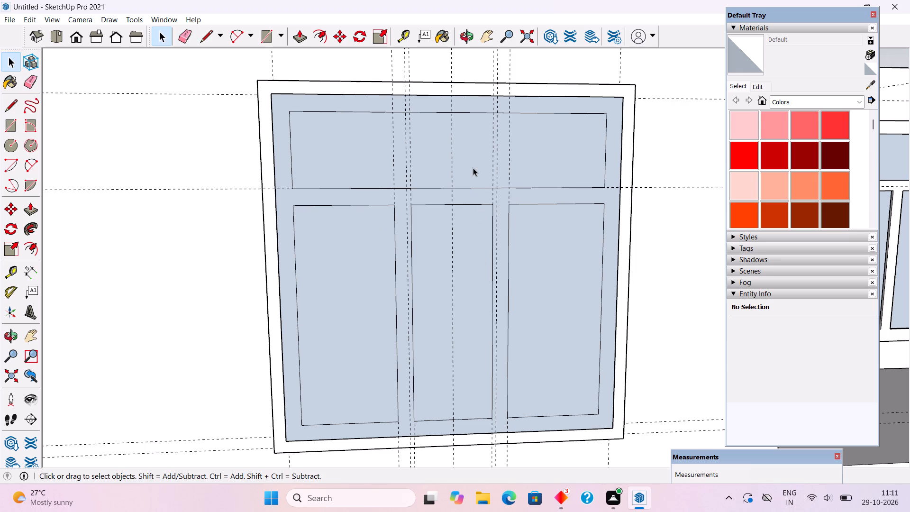
pyautogui.click(473, 168)
pyautogui.press('Delete')
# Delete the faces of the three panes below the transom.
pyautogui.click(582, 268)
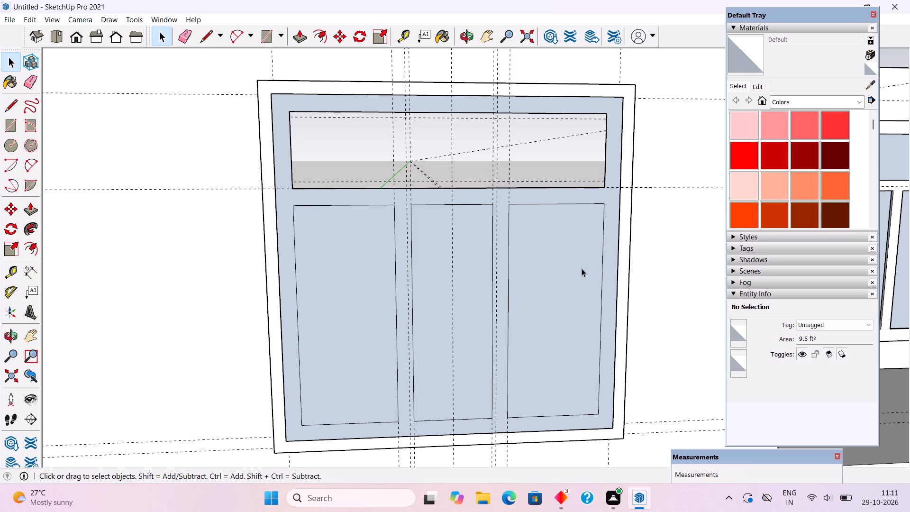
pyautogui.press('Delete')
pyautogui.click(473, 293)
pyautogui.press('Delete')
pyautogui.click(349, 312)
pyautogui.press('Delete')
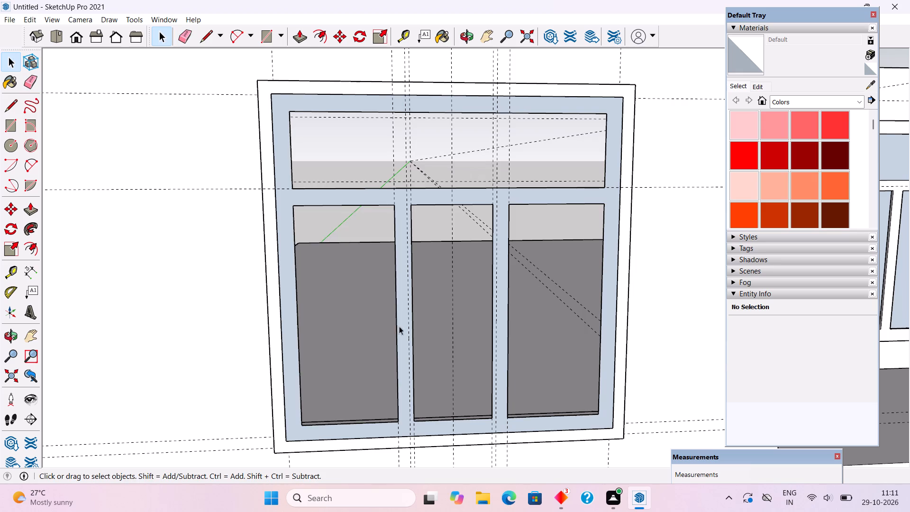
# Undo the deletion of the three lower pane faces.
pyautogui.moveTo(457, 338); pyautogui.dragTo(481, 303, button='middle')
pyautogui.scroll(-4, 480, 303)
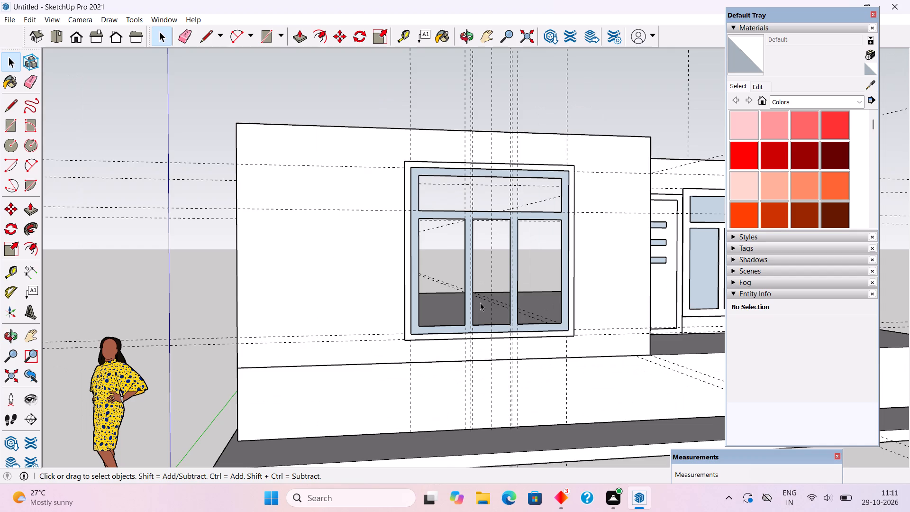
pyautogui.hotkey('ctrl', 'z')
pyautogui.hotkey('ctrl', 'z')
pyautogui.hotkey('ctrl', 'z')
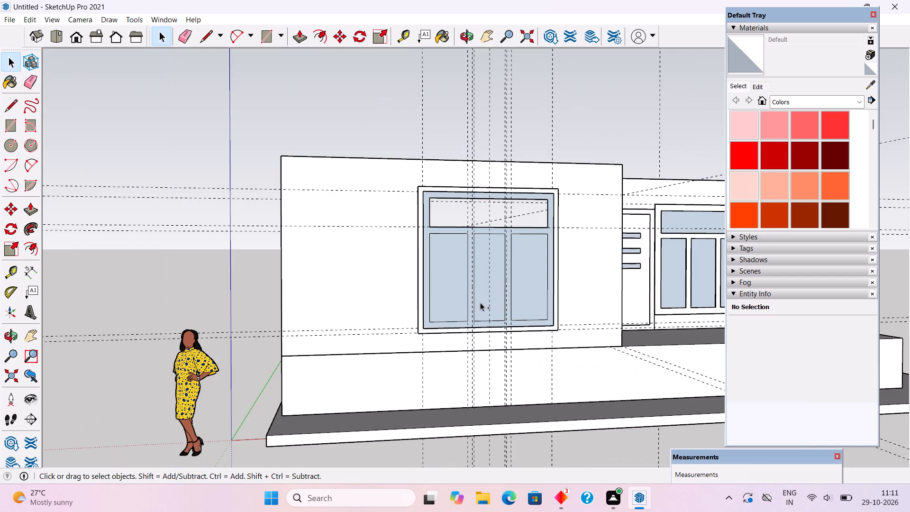
# Undo back through the upper pane deletion, the erased bar-end segments, the mullion lines and the transom's lower edge line.
pyautogui.hotkey('ctrl', 'z')
pyautogui.hotkey('ctrl', 'z')
pyautogui.hotkey('ctrl', 'z')
pyautogui.hotkey('ctrl', 'z')
pyautogui.hotkey('ctrl', 'z')
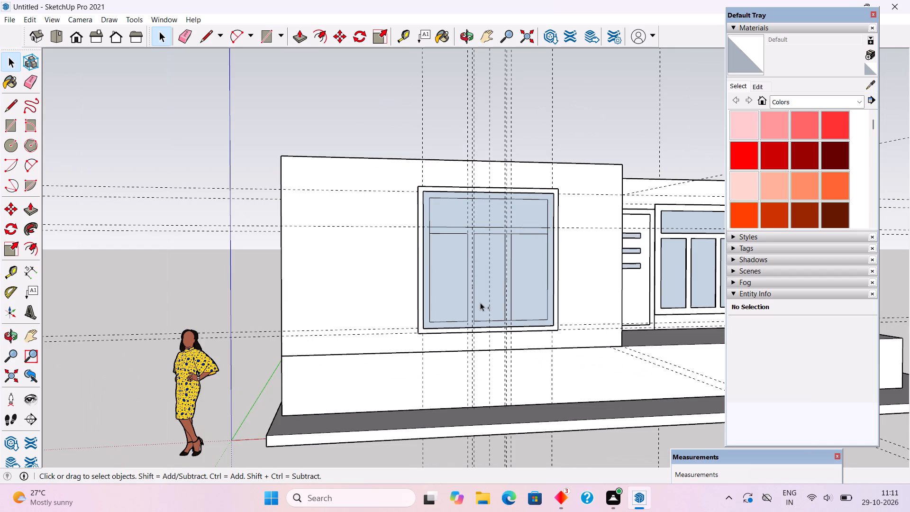
pyautogui.hotkey('ctrl', 'z')
pyautogui.hotkey('ctrl', 'z')
pyautogui.hotkey('ctrl', 'z')
pyautogui.hotkey('ctrl', 'z')
pyautogui.hotkey('ctrl', 'z')
pyautogui.hotkey('ctrl', 'z')
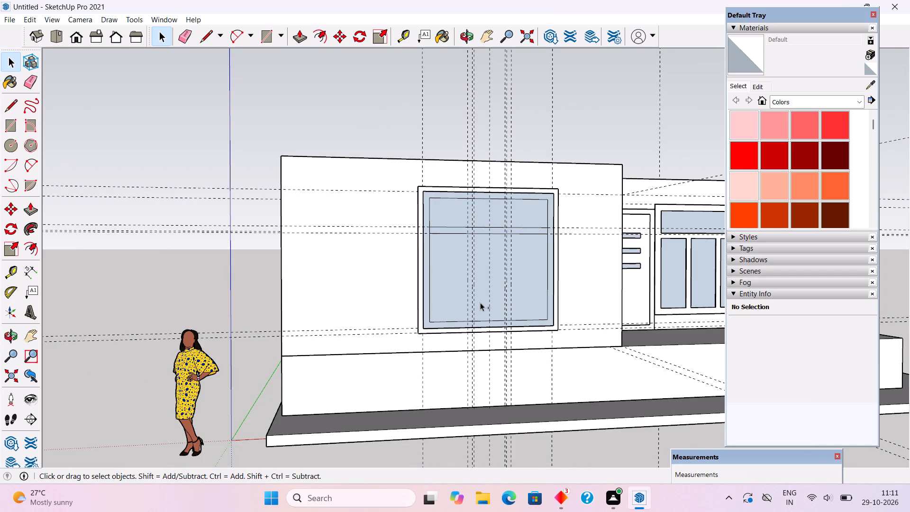
pyautogui.hotkey('ctrl', 'z')
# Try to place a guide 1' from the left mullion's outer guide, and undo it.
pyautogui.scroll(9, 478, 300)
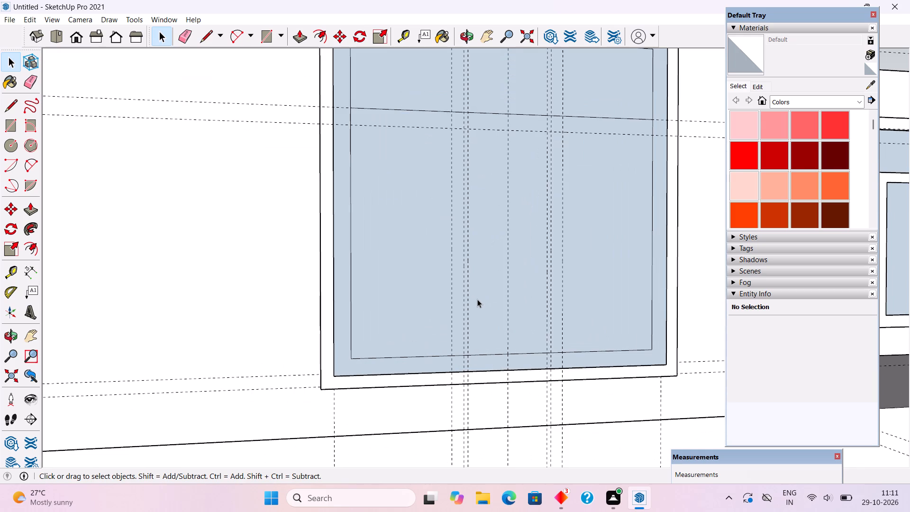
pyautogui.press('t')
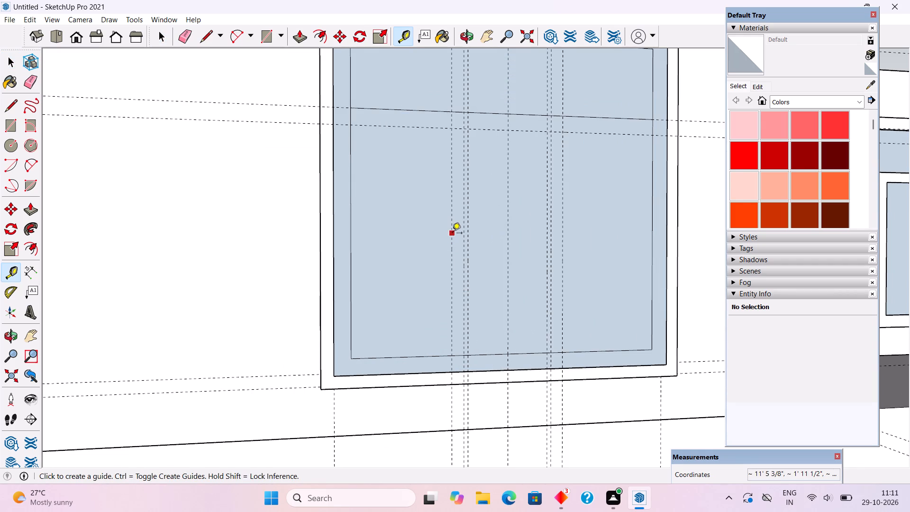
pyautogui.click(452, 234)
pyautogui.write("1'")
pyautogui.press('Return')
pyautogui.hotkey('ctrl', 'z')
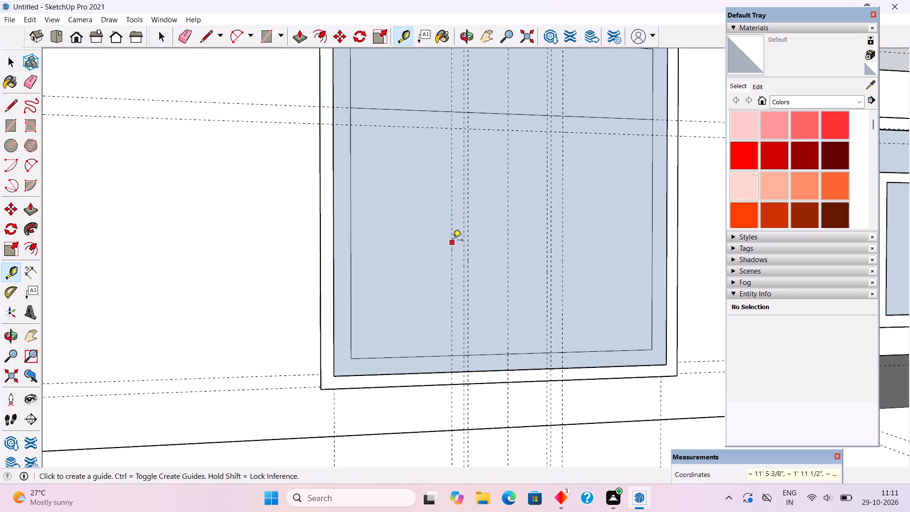
# Place guides 1" outside the outer guides of the left and right mullions.
pyautogui.click(451, 240)
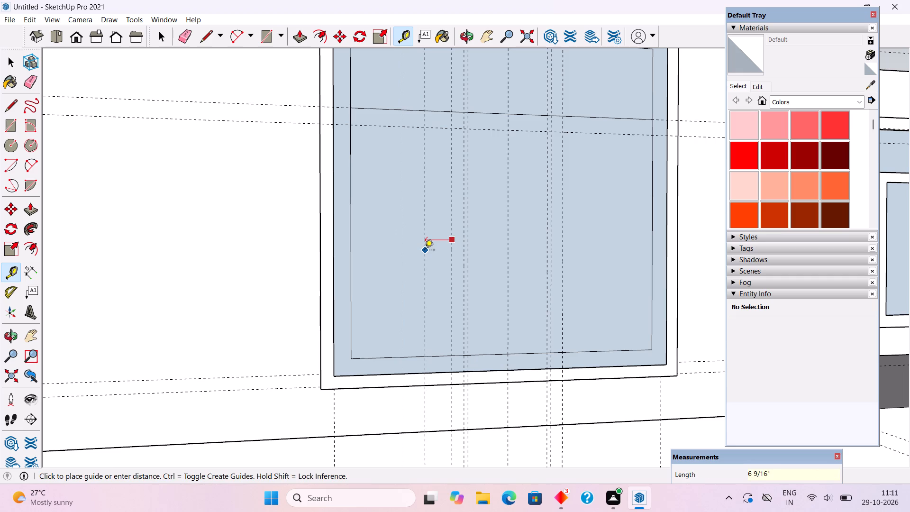
pyautogui.write('1"')
pyautogui.press('Return')
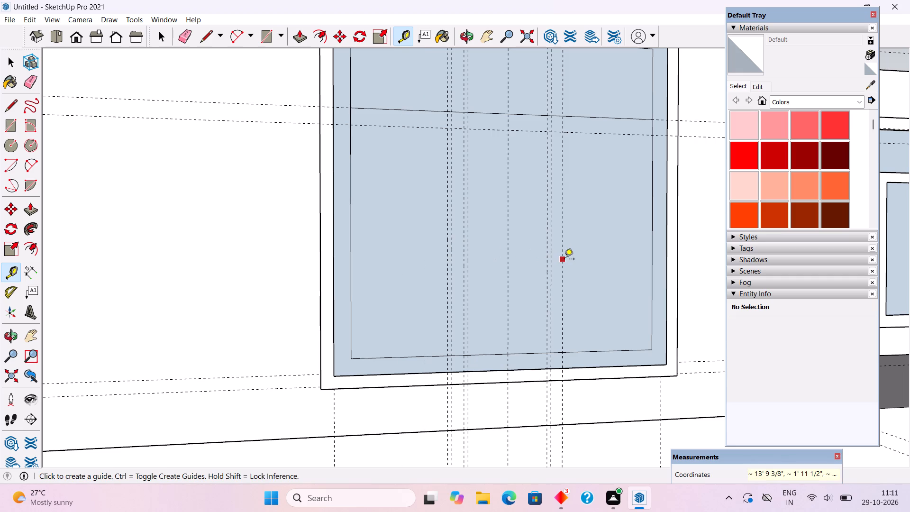
pyautogui.click(564, 260)
pyautogui.write('1"')
pyautogui.press('Return')
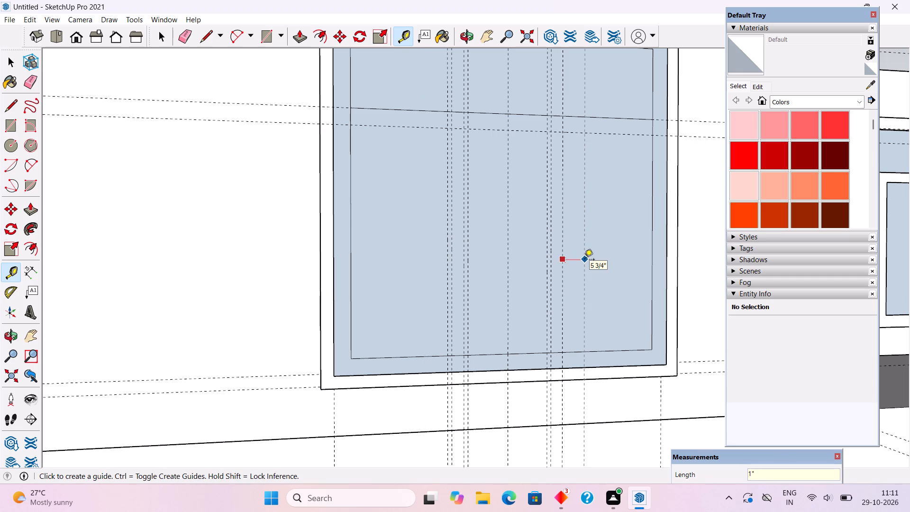
# Draw the right mullion's outer edge along the new guide, from the inner frame's bottom edge to the lower transom guide.
pyautogui.press('l')
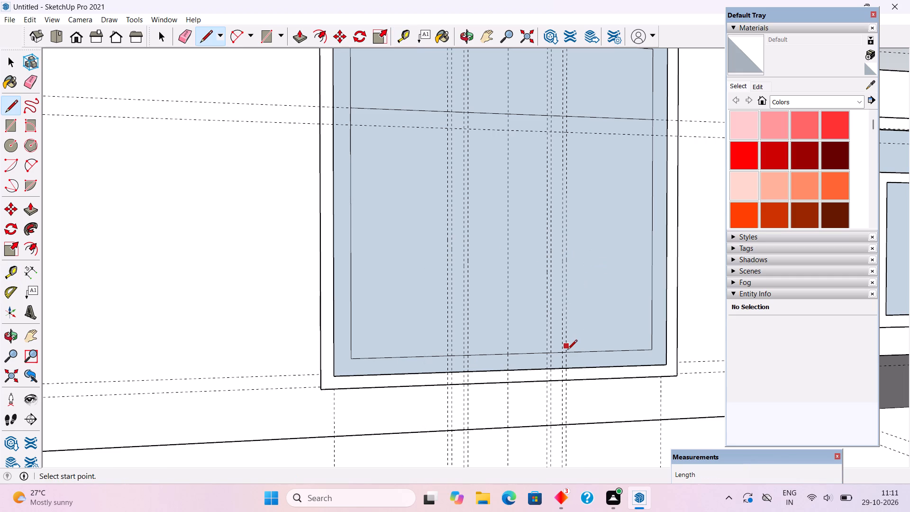
pyautogui.click(567, 352)
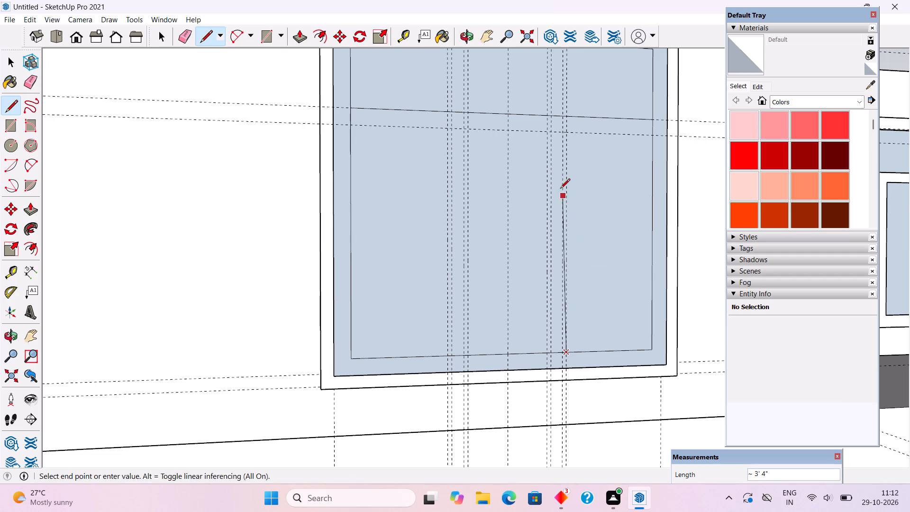
pyautogui.click(567, 132)
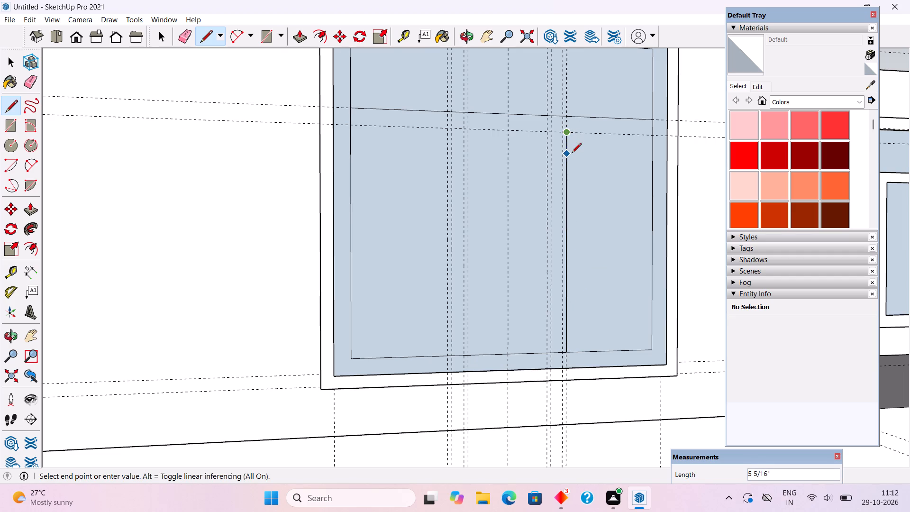
# Draw the transom's lower edge 6' 4" long across the inner frame along the lower transom guide.
pyautogui.press('l')
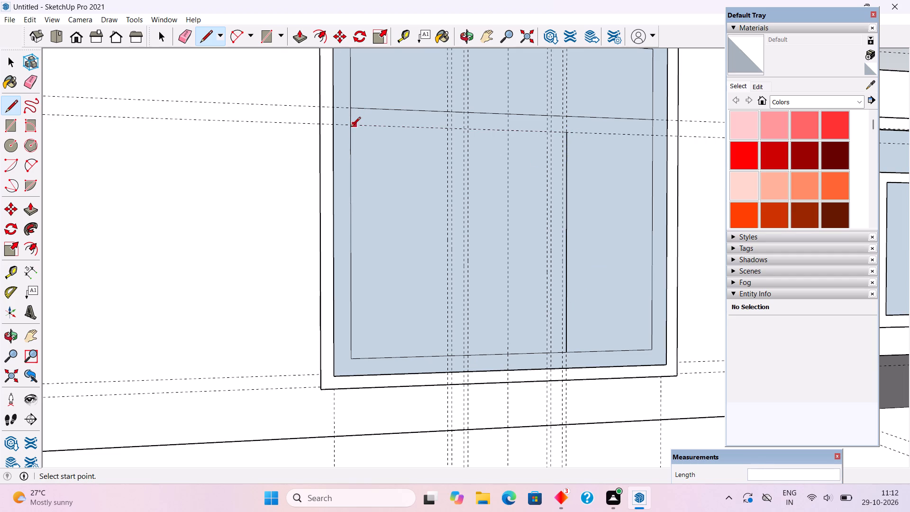
pyautogui.click(351, 128)
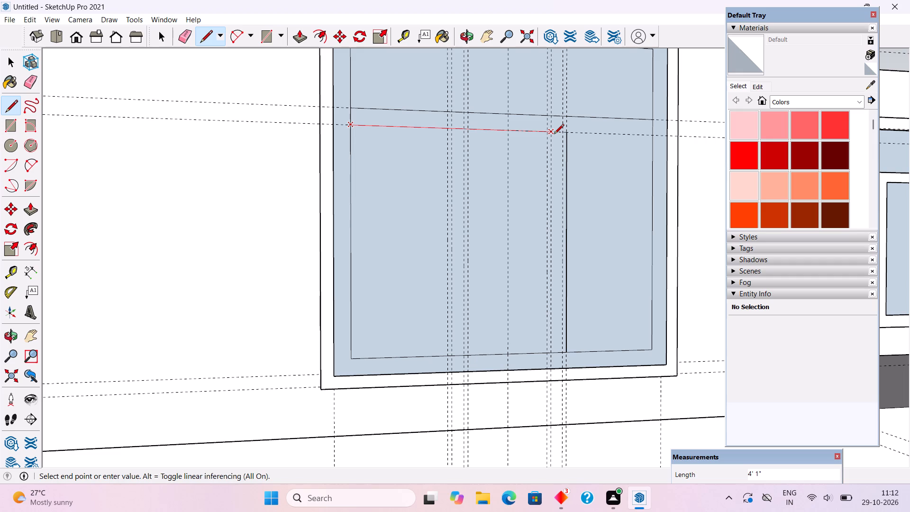
pyautogui.click(652, 134)
# Draw the right mullion's inner edge from the inner frame's bottom edge up to the transom's lower edge.
pyautogui.scroll(2, 552, 365)
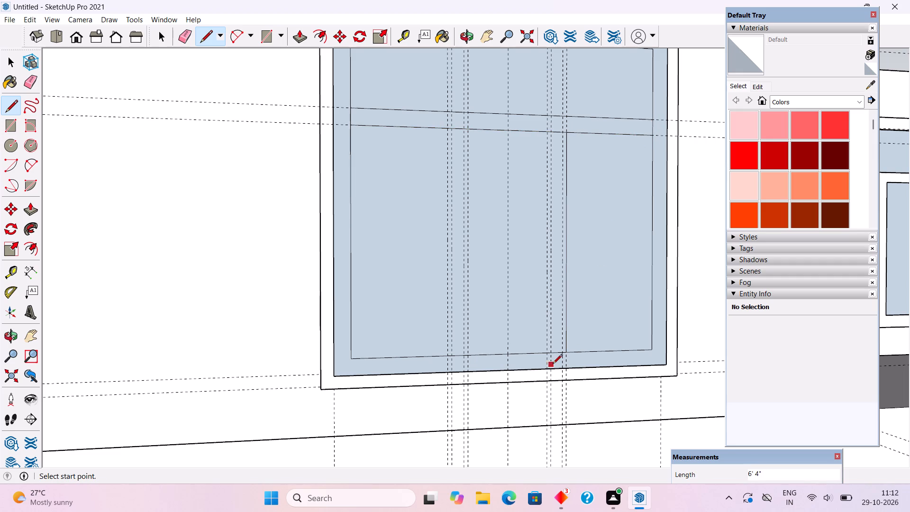
pyautogui.scroll(3, 553, 365)
pyautogui.click(552, 345)
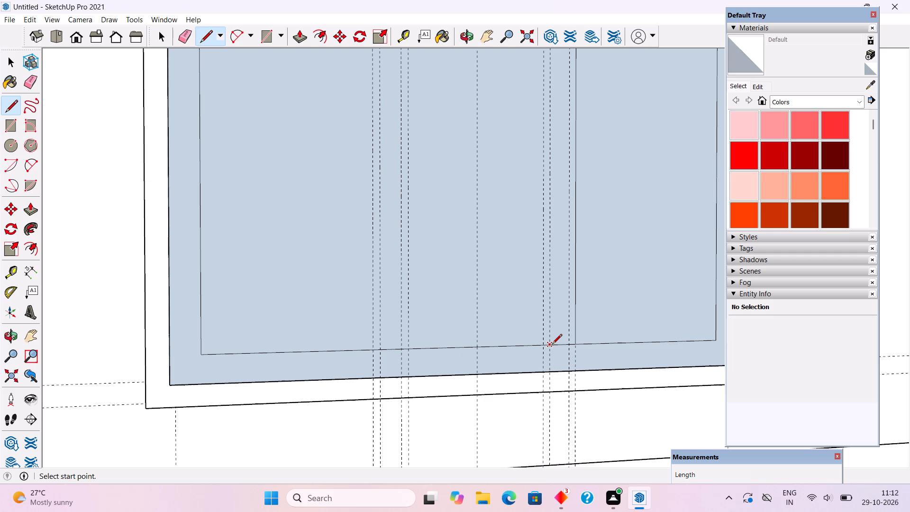
pyautogui.scroll(-9, 552, 345)
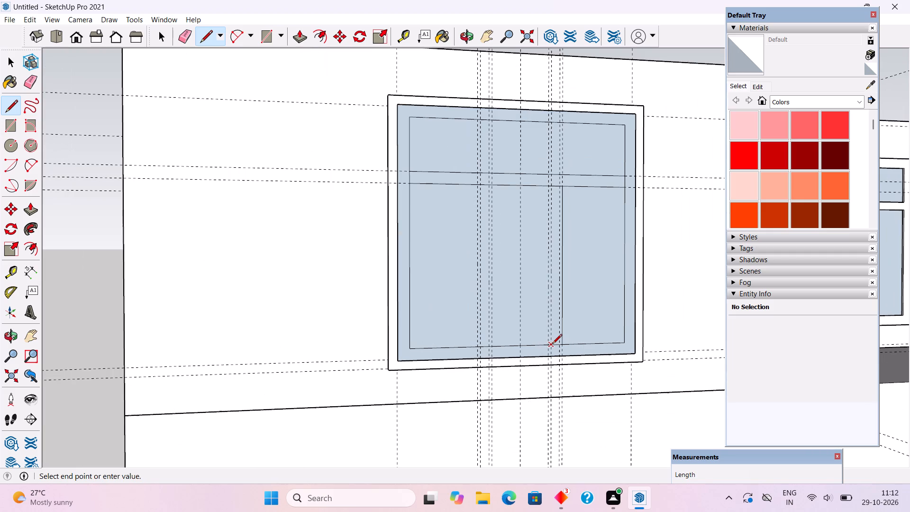
pyautogui.scroll(5, 547, 193)
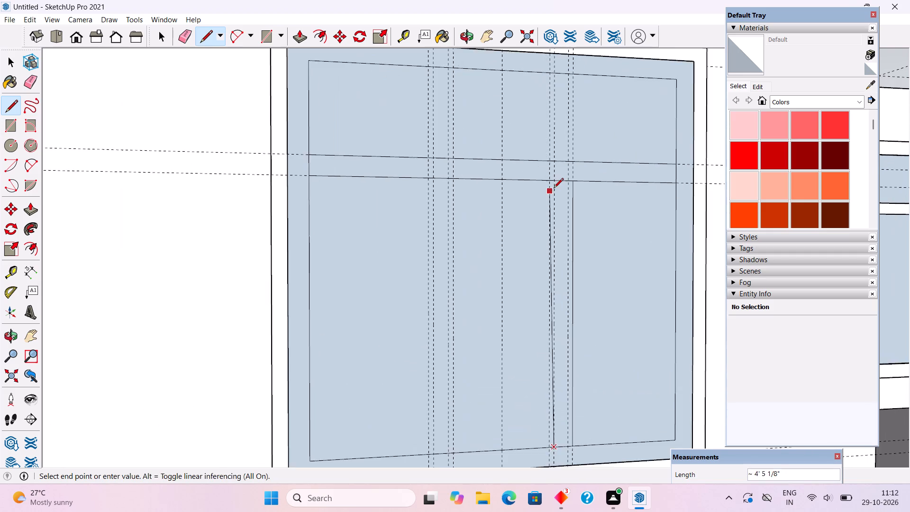
pyautogui.scroll(5, 554, 189)
pyautogui.click(556, 175)
# Draw the left mullion's outer and inner edges, each 4' 7" long, from the frame's bottom edge to the transom's lower edge.
pyautogui.scroll(-4, 441, 164)
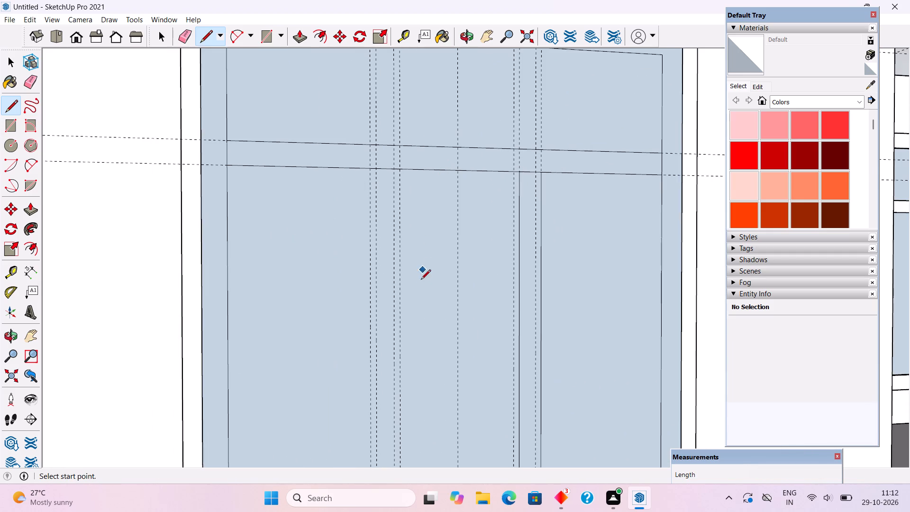
pyautogui.scroll(-4, 411, 254)
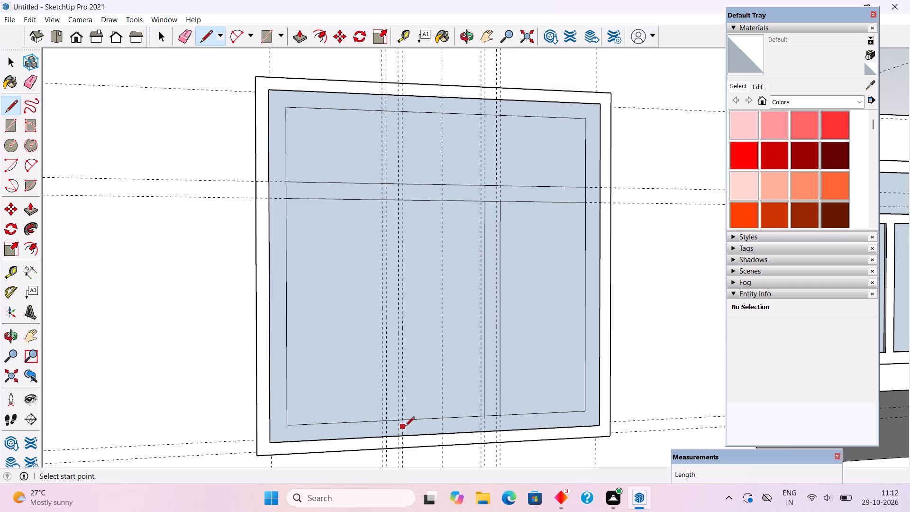
pyautogui.scroll(2, 392, 435)
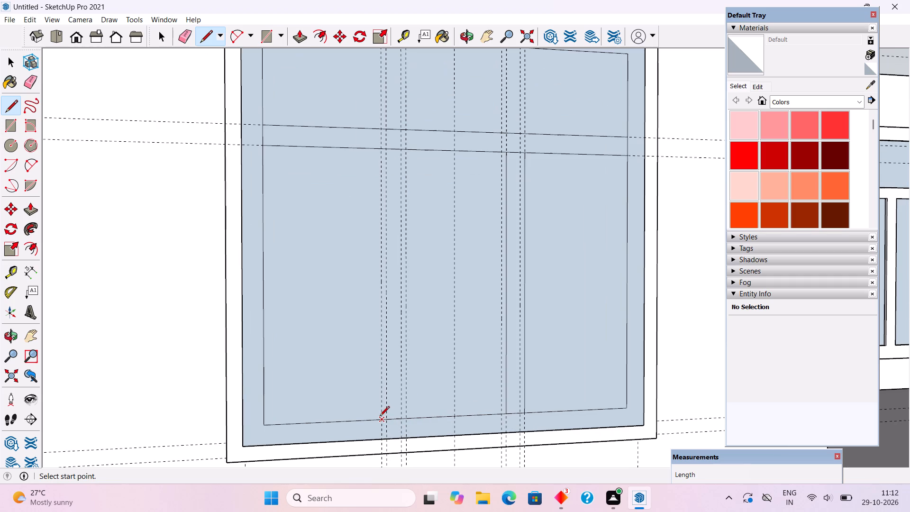
pyautogui.click(380, 417)
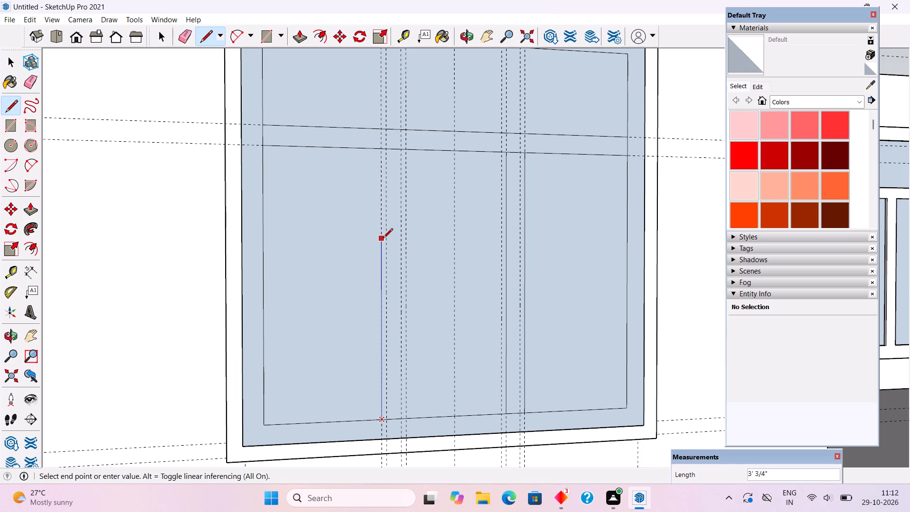
pyautogui.click(380, 147)
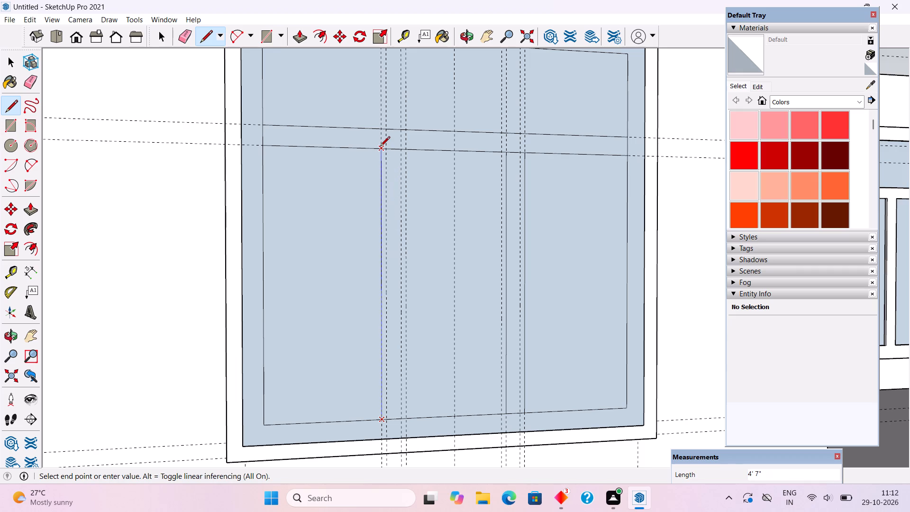
pyautogui.click(398, 419)
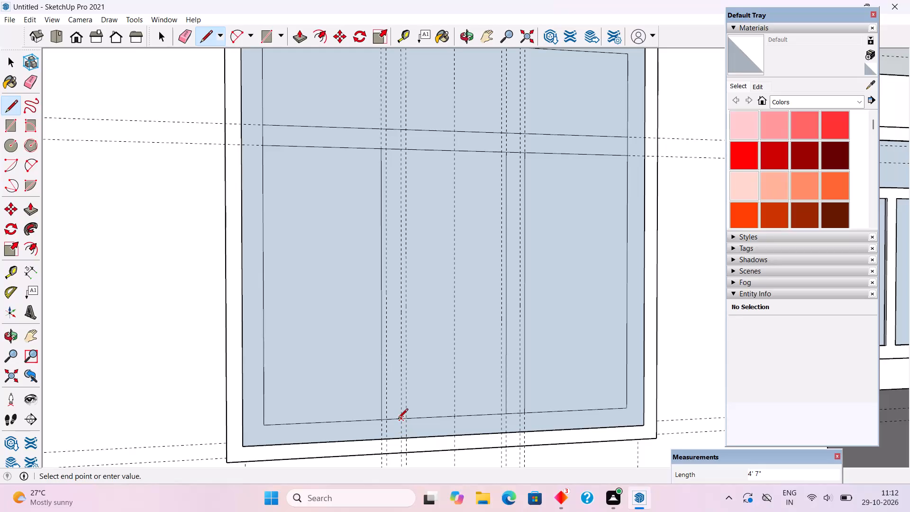
pyautogui.click(400, 150)
# Erase the short inner-frame edge segments at both transom ends and at the bottoms of both mullions.
pyautogui.scroll(-4, 455, 311)
pyautogui.moveTo(462, 348); pyautogui.dragTo(477, 391, button='middle')
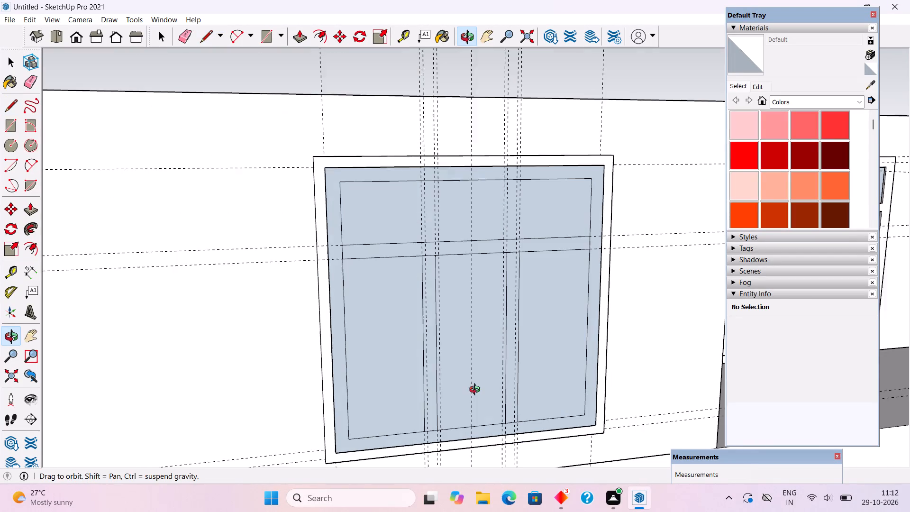
pyautogui.moveTo(477, 391); pyautogui.dragTo(477, 391, button='middle')
pyautogui.press('space')
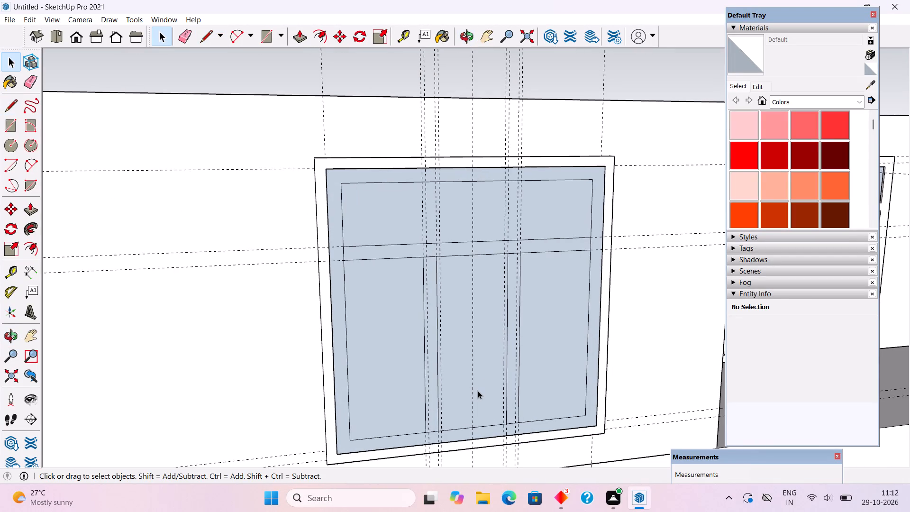
pyautogui.press('e')
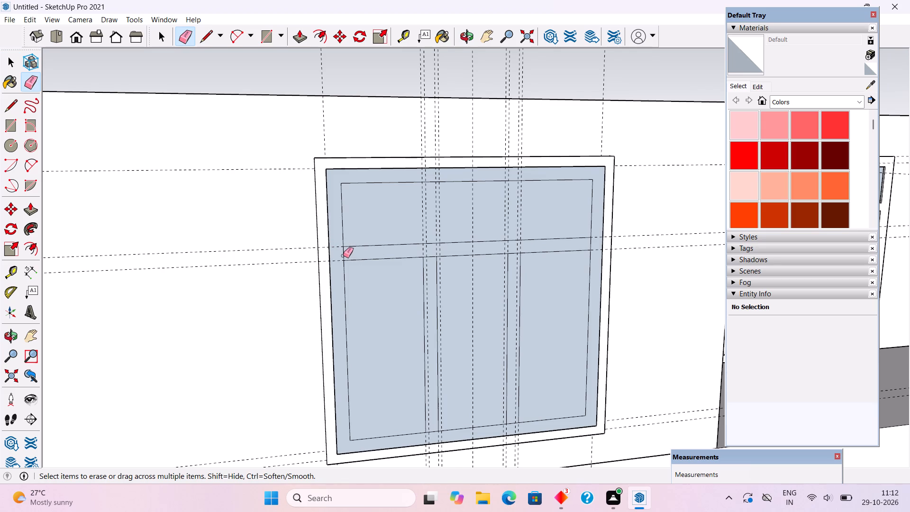
pyautogui.click(343, 256)
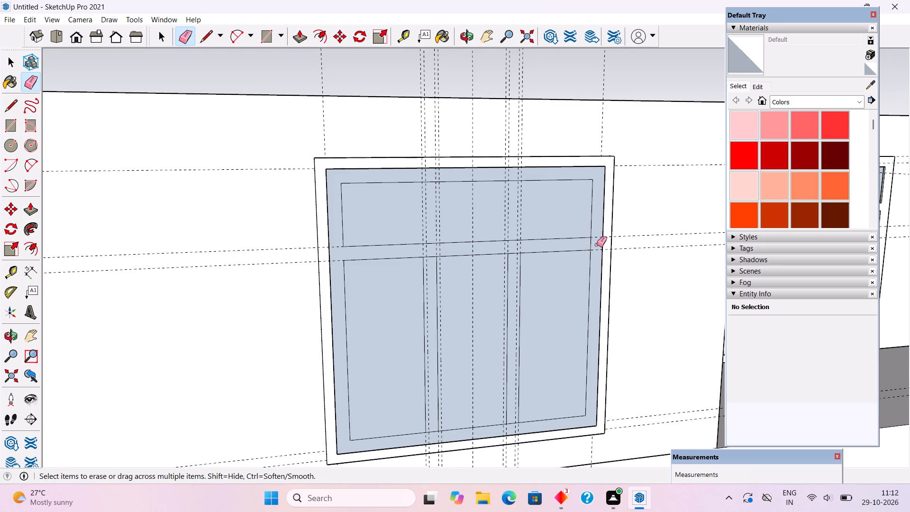
pyautogui.click(591, 245)
pyautogui.scroll(6, 513, 439)
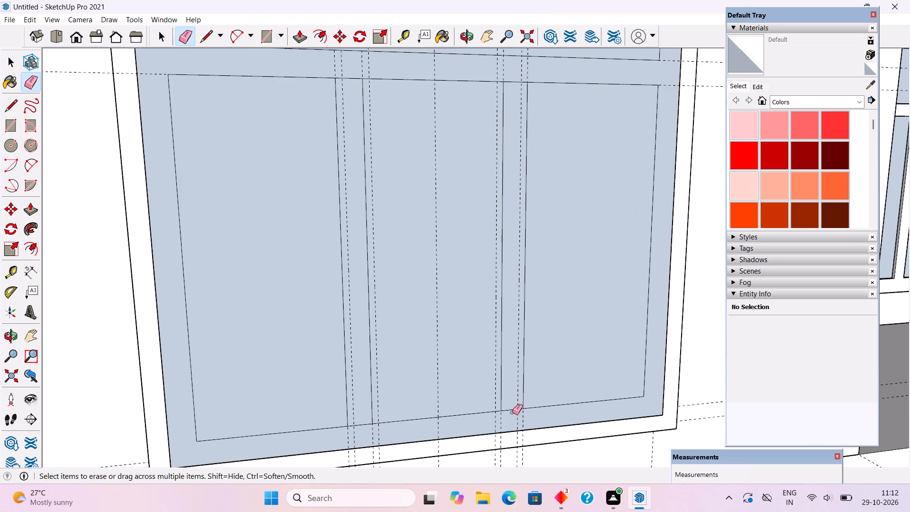
pyautogui.click(512, 410)
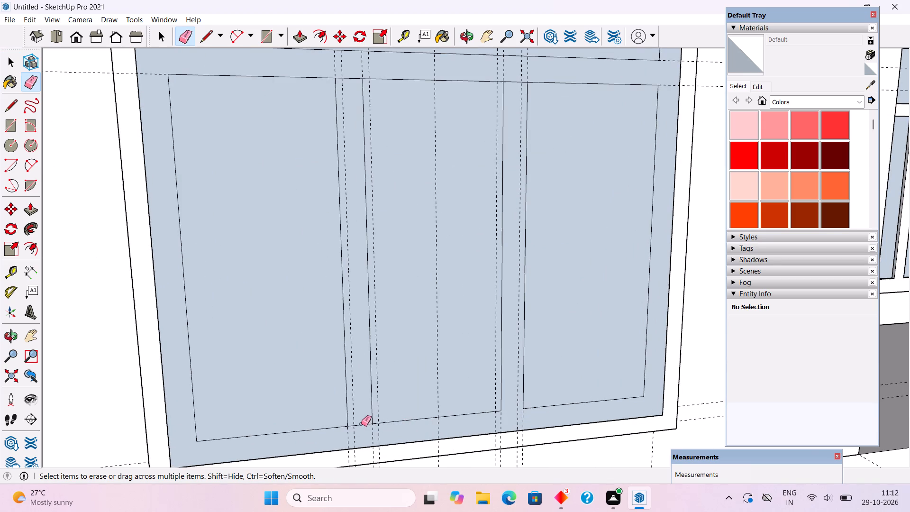
pyautogui.click(360, 425)
pyautogui.scroll(-4, 414, 400)
pyautogui.press('space')
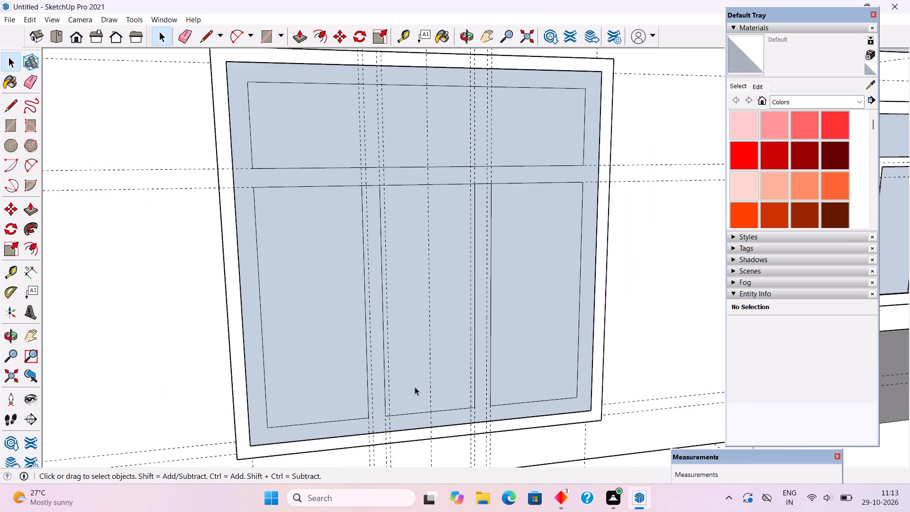
# Erase the transom's lower-edge segments at the tops of both mullions so the bars merge.
pyautogui.press('e')
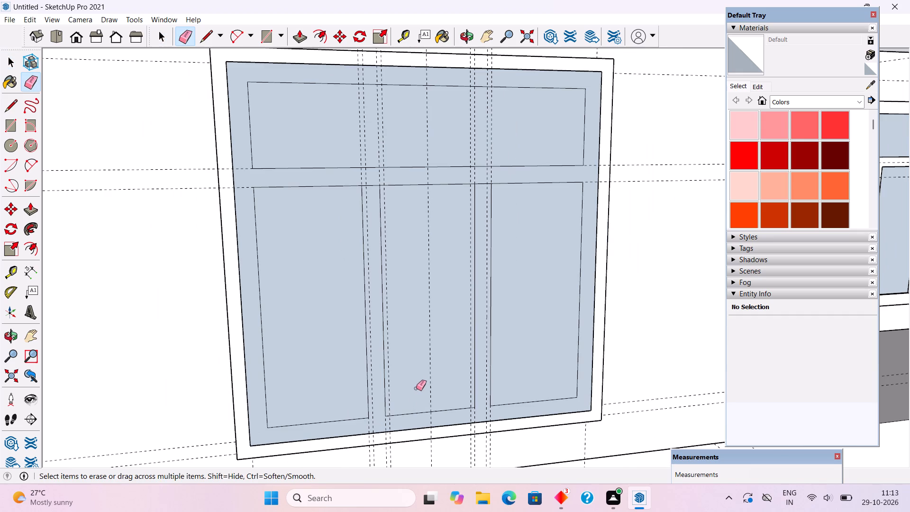
pyautogui.scroll(-1, 524, 416)
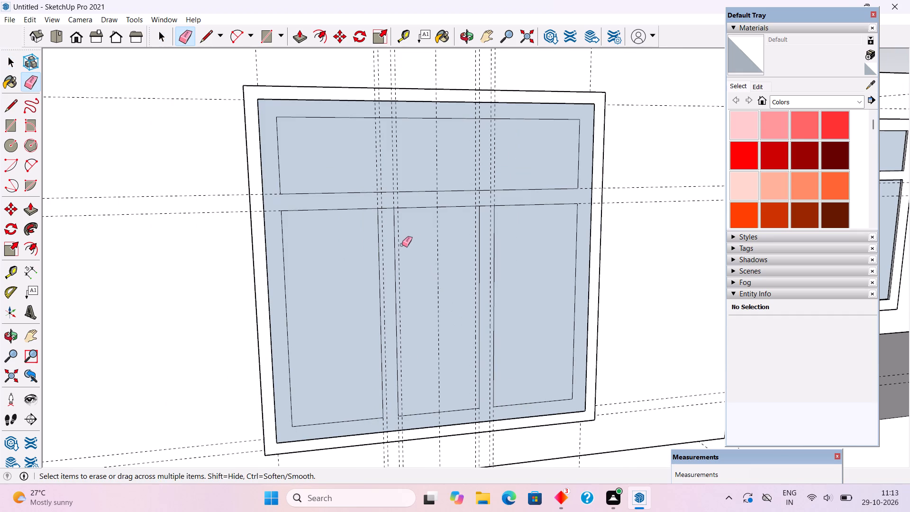
pyautogui.click(389, 208)
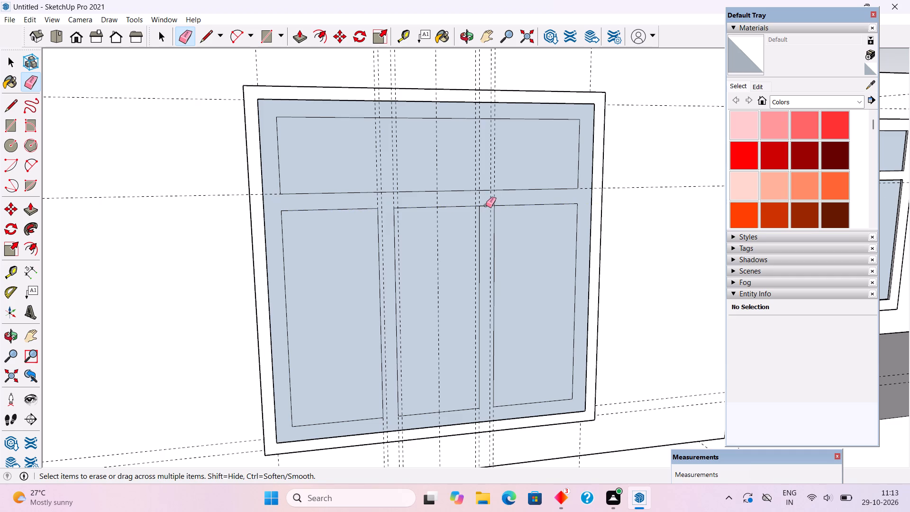
pyautogui.click(486, 206)
# Delete the face of the wide pane above the transom.
pyautogui.press('space')
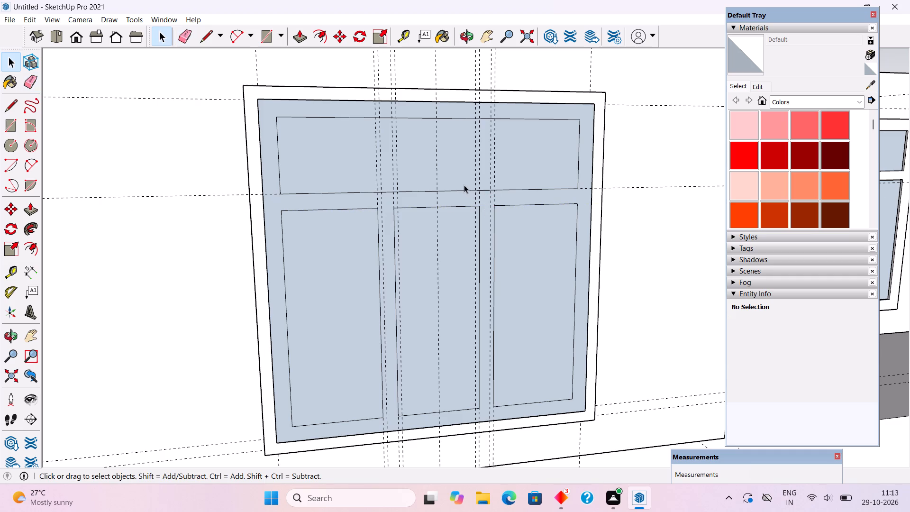
pyautogui.click(464, 185)
pyautogui.press('Delete')
# Delete the three lower pane faces below the transom to open them.
pyautogui.click(524, 243)
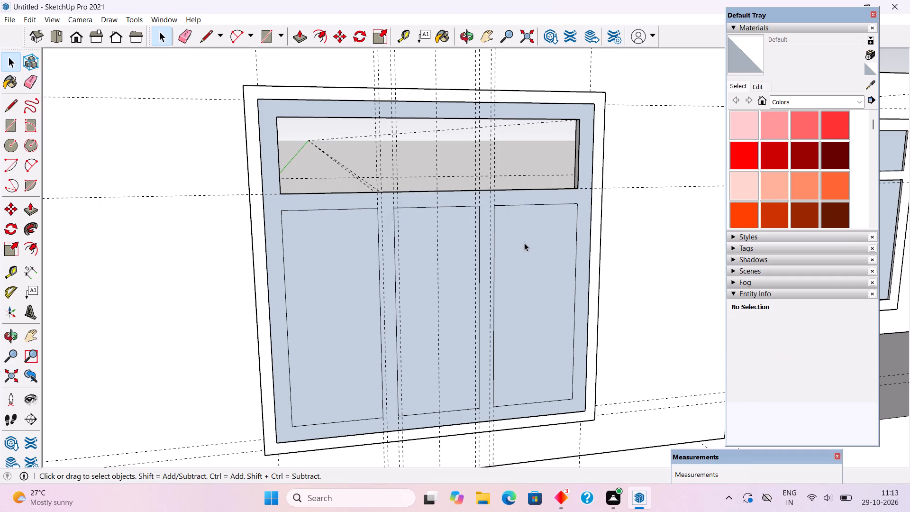
pyautogui.press('Delete')
pyautogui.click(458, 286)
pyautogui.press('Delete')
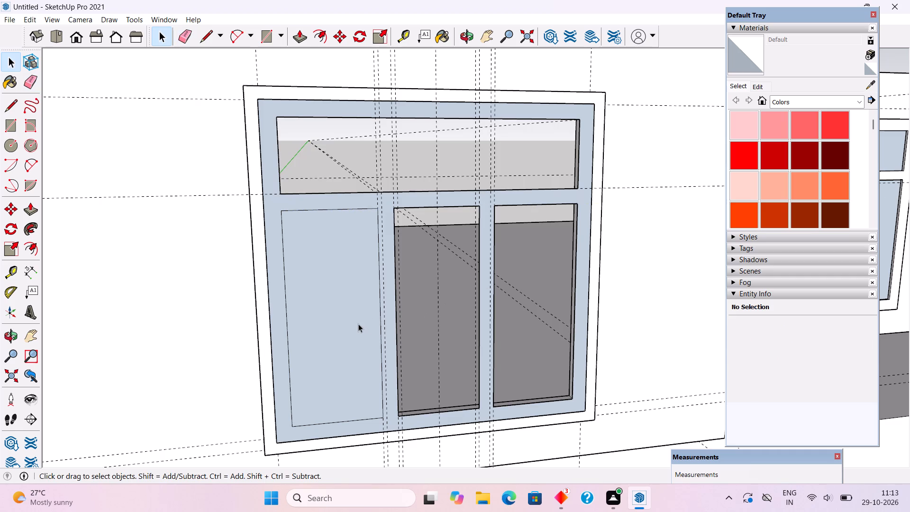
pyautogui.click(358, 324)
pyautogui.press('Delete')
# Extrude the window frame face with its transom and mullions outward by 4".
pyautogui.moveTo(483, 381); pyautogui.dragTo(514, 381, button='middle')
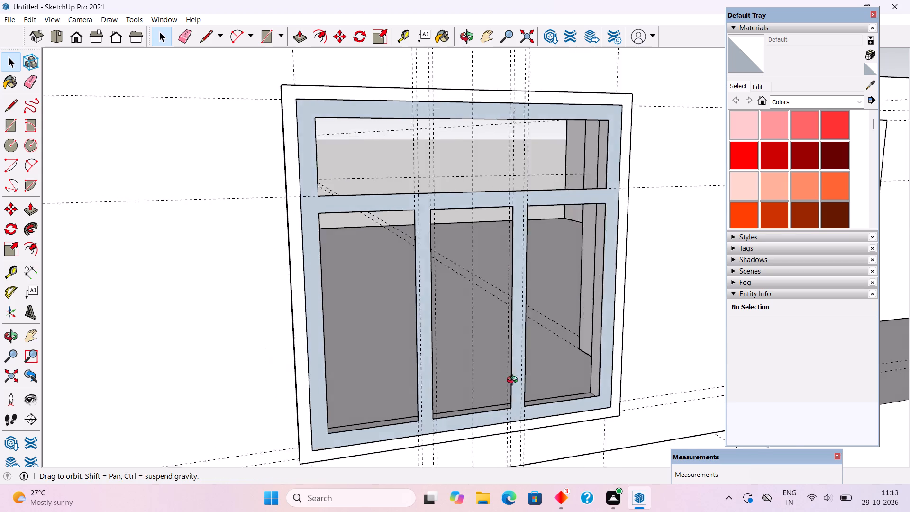
pyautogui.moveTo(514, 381); pyautogui.dragTo(526, 381, button='middle')
pyautogui.press('p')
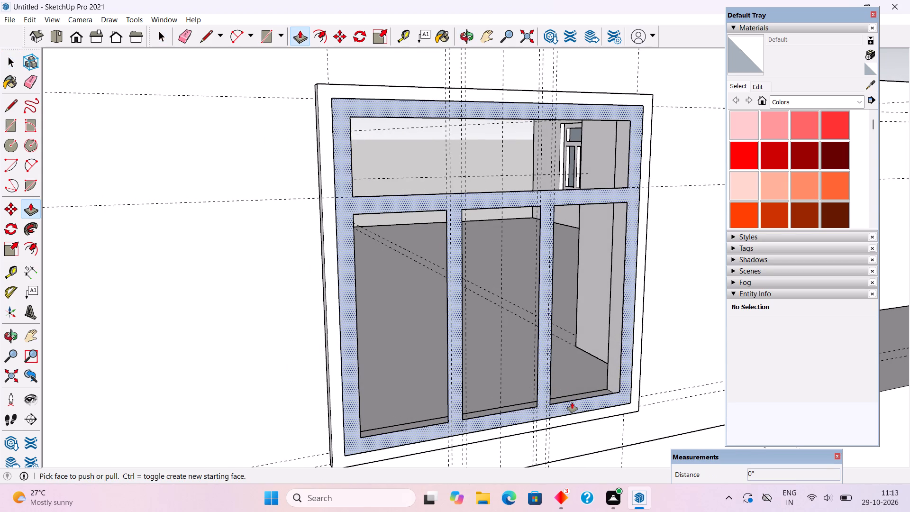
pyautogui.click(572, 402)
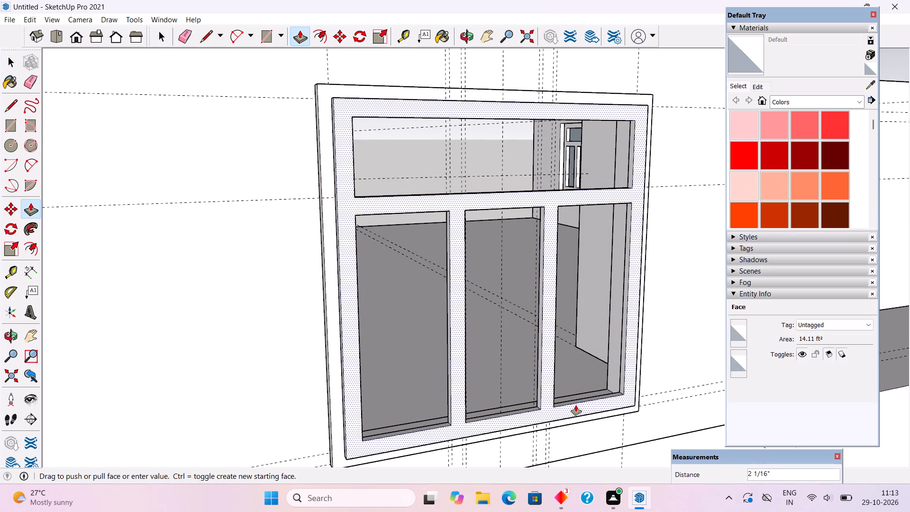
pyautogui.write('4"')
pyautogui.press('Return')
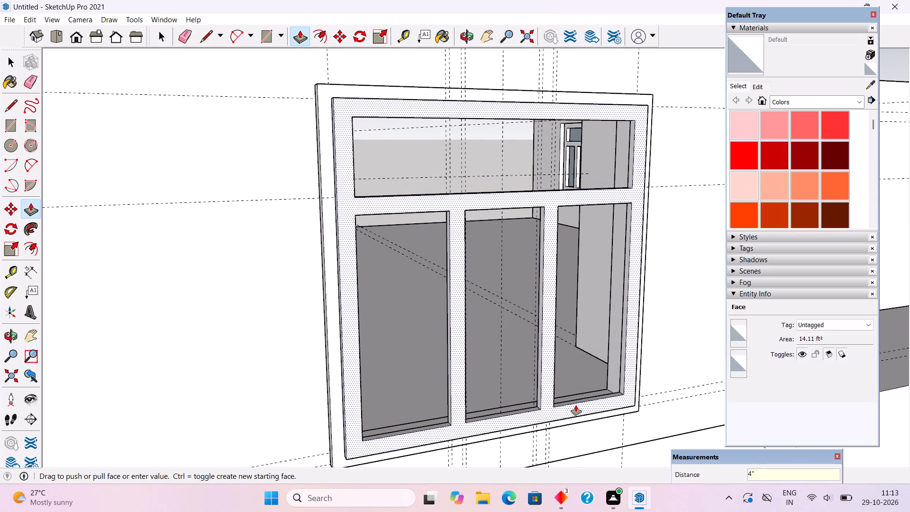
# Group the whole extruded window frame with its transom and mullions.
pyautogui.press('space')
pyautogui.tripleClick(576, 405)
pyautogui.rightClick(576, 405)
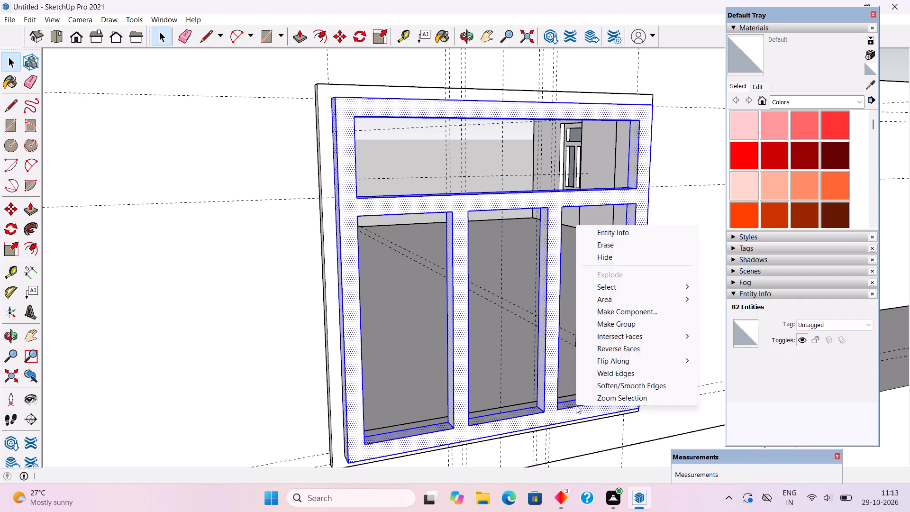
pyautogui.click(610, 326)
pyautogui.scroll(-9, 611, 325)
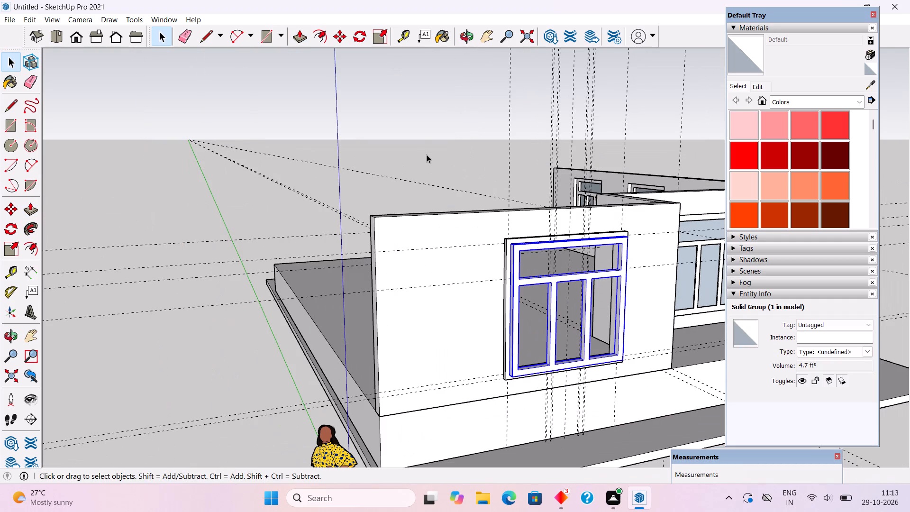
pyautogui.click(424, 151)
# Move the window frame group 7" inward so it sits recessed within the surround in the wall opening.
pyautogui.scroll(5, 522, 354)
pyautogui.scroll(3, 604, 366)
pyautogui.scroll(-10, 383, 314)
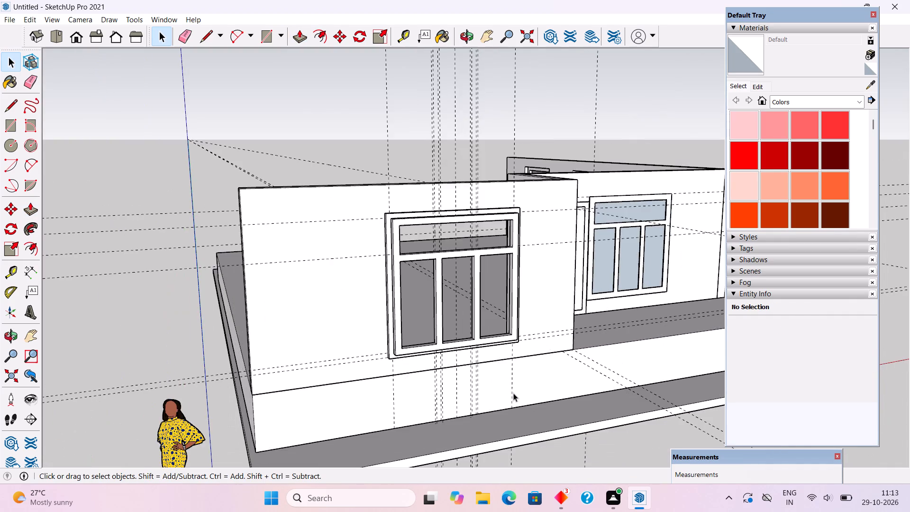
pyautogui.moveTo(518, 389); pyautogui.dragTo(610, 378, button='middle')
pyautogui.scroll(11, 610, 320)
pyautogui.click(567, 319)
pyautogui.scroll(4, 610, 322)
pyautogui.press('m')
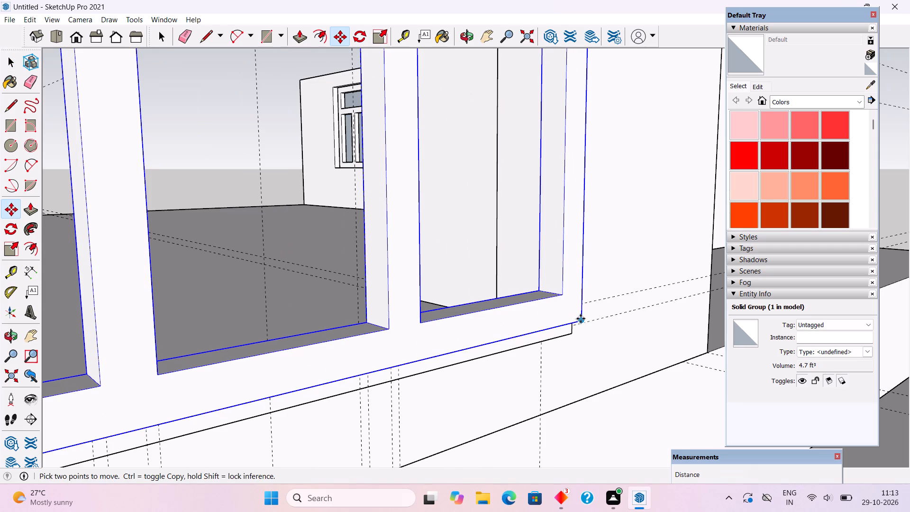
pyautogui.click(581, 319)
pyautogui.click(544, 311)
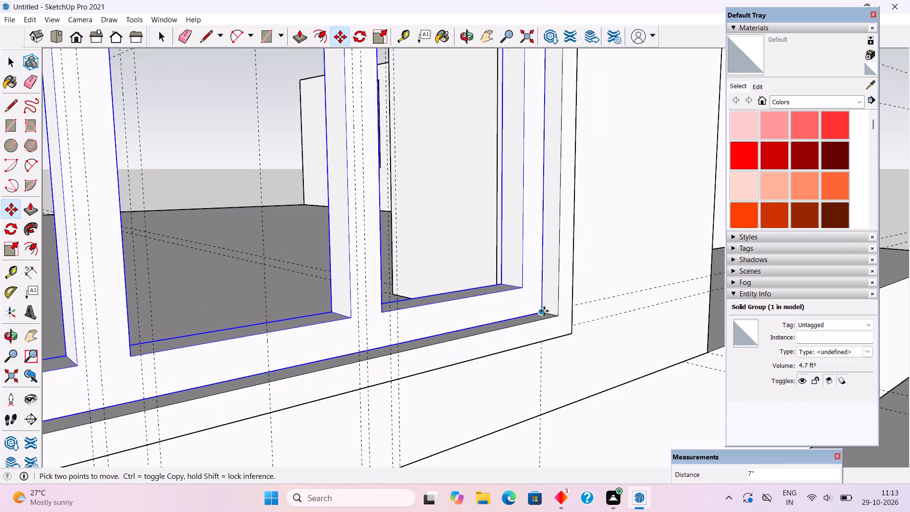
pyautogui.press('space')
pyautogui.scroll(-11, 544, 311)
pyautogui.scroll(-10, 544, 311)
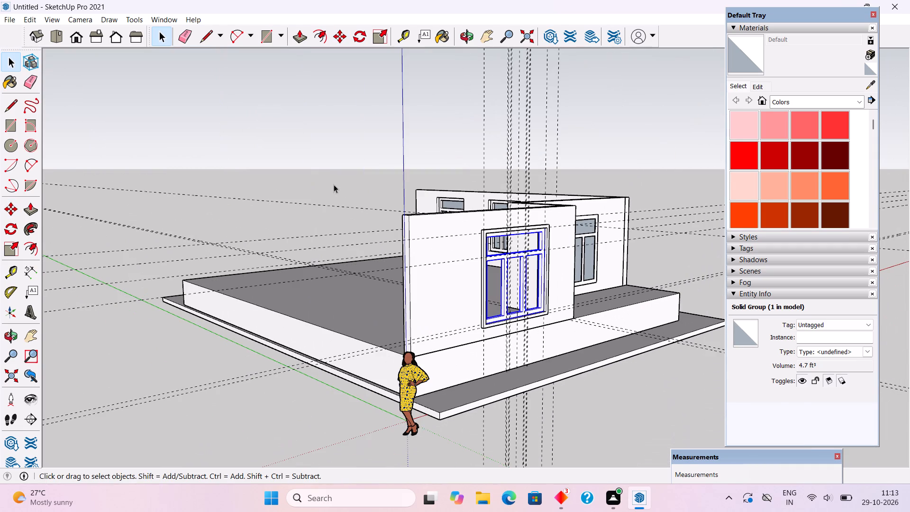
pyautogui.click(334, 184)
# Draw a 6' 4" by 1' 6" pane rectangle across the opening above the transom.
pyautogui.moveTo(608, 322); pyautogui.dragTo(468, 316, button='middle')
pyautogui.scroll(5, 281, 230)
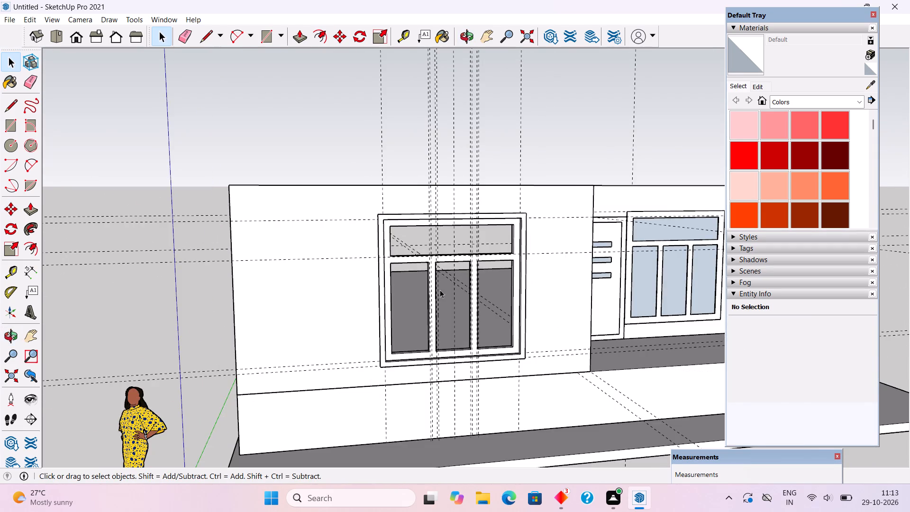
pyautogui.moveTo(436, 284); pyautogui.dragTo(399, 251, button='middle')
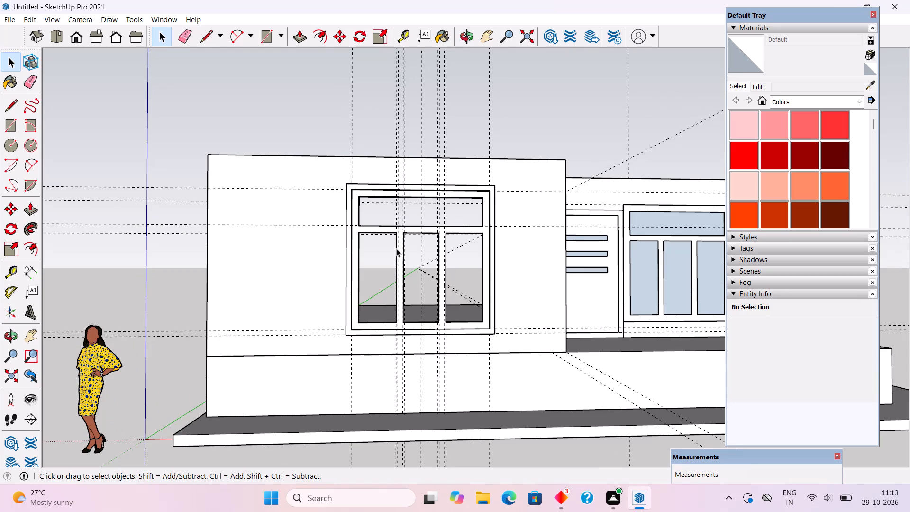
pyautogui.moveTo(415, 264); pyautogui.dragTo(433, 294, button='middle')
pyautogui.scroll(4, 436, 291)
pyautogui.press('r')
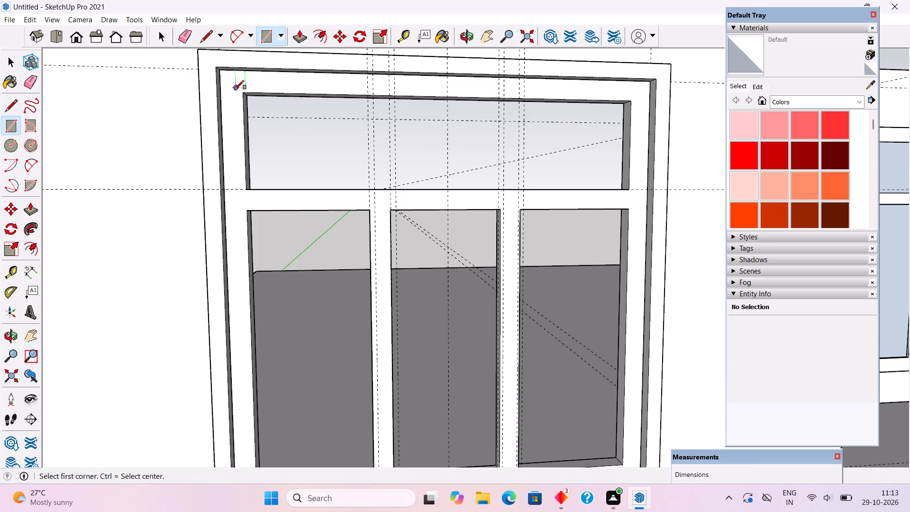
pyautogui.click(242, 90)
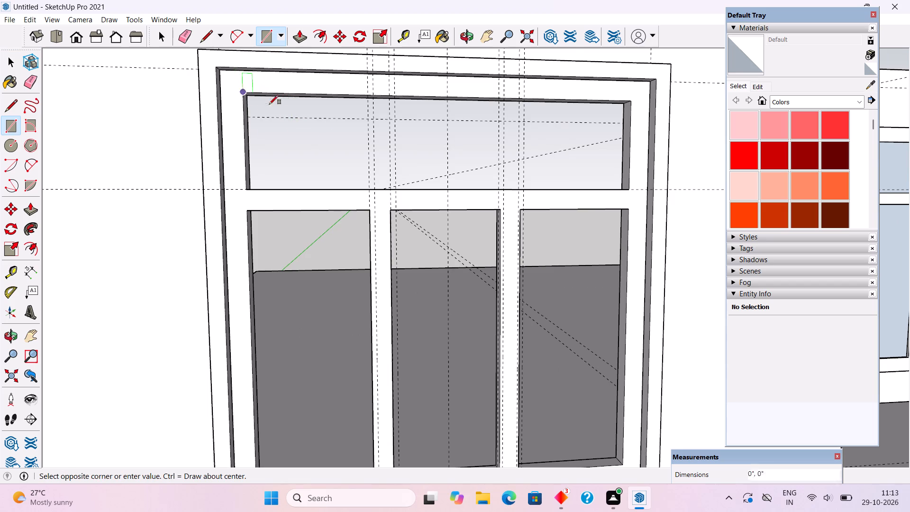
pyautogui.click(629, 190)
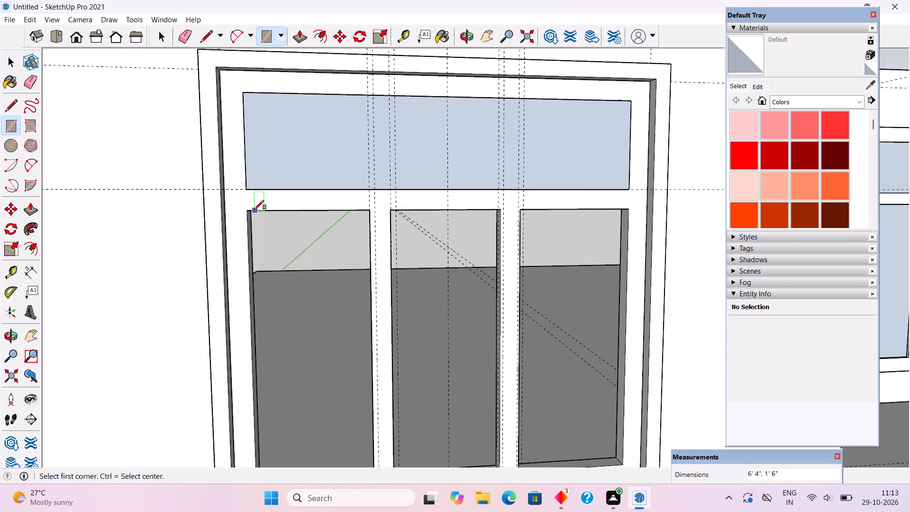
# Draw a 1' 11" by 4' 7" pane rectangle filling the frame's lower left opening.
pyautogui.click(248, 210)
pyautogui.scroll(-1, 248, 210)
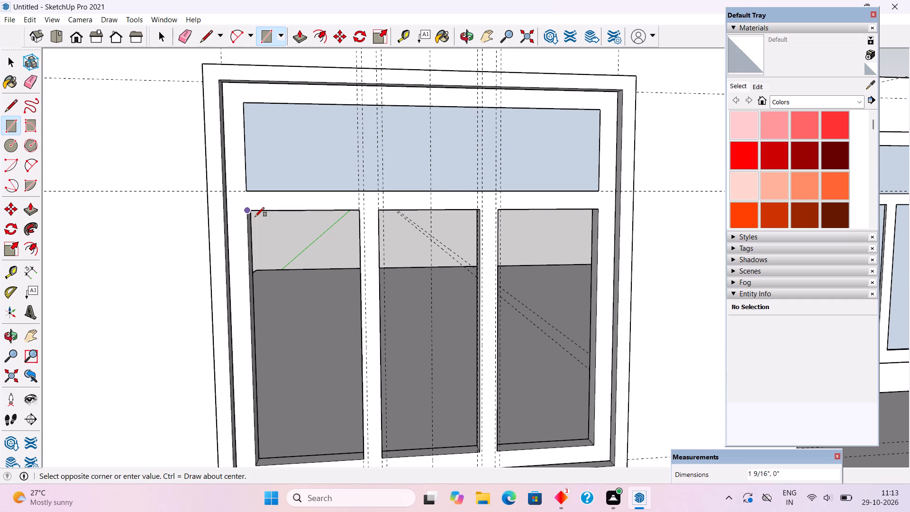
pyautogui.scroll(-1, 286, 252)
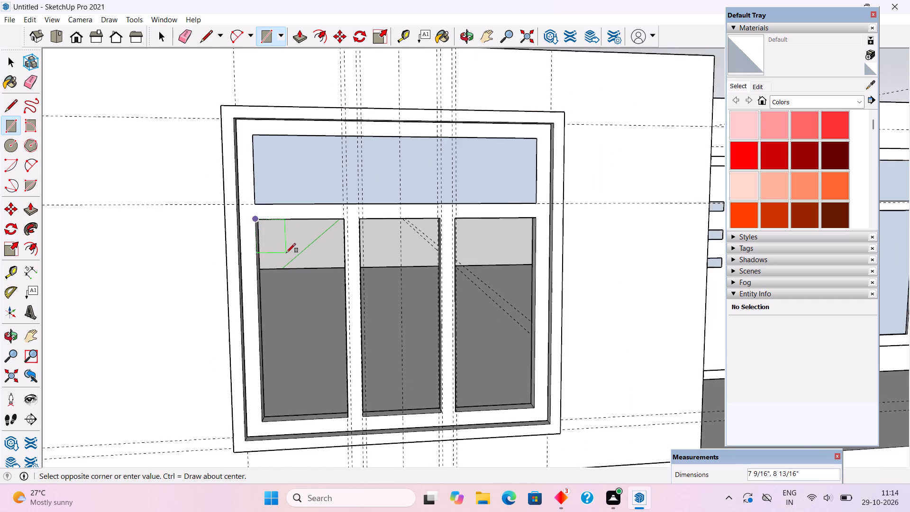
pyautogui.scroll(-1, 286, 253)
pyautogui.scroll(8, 338, 388)
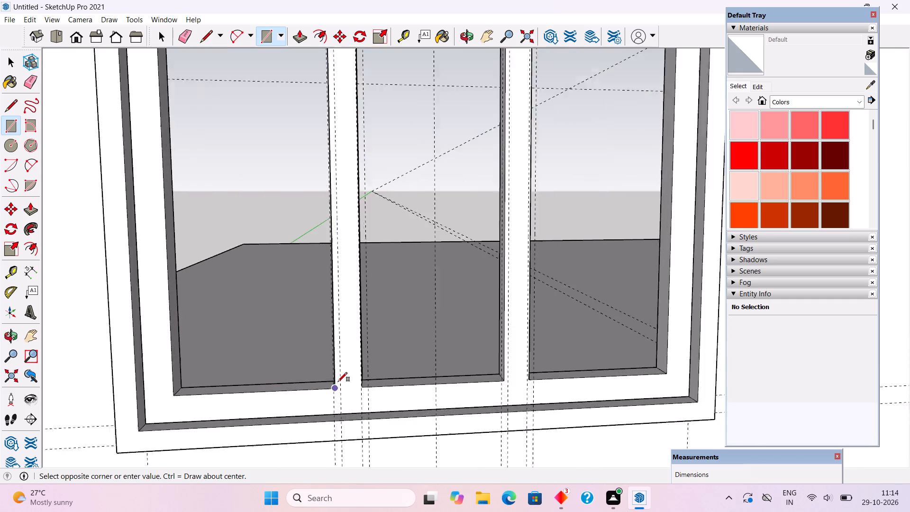
pyautogui.scroll(13, 338, 382)
pyautogui.click(334, 400)
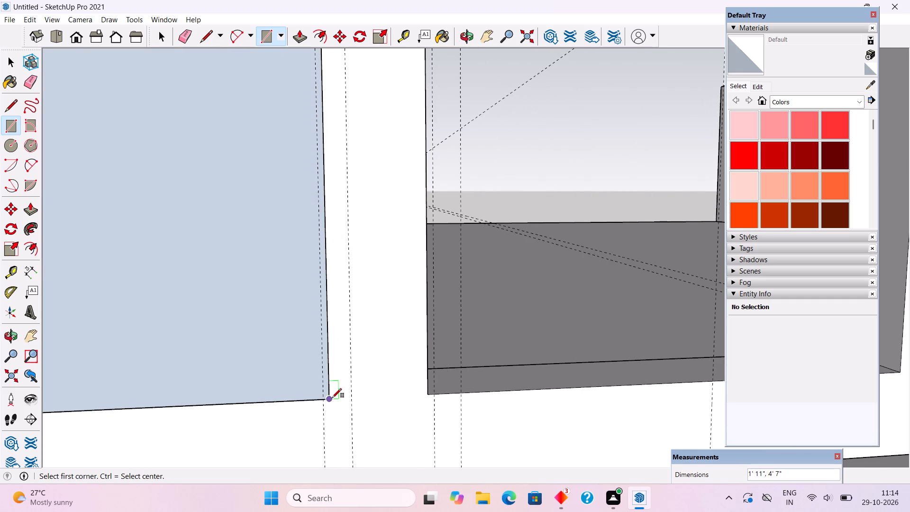
# Draw a 1' 10" by 4' 7" pane rectangle filling the middle opening between the two mullions.
pyautogui.scroll(-4, 353, 403)
pyautogui.scroll(9, 400, 398)
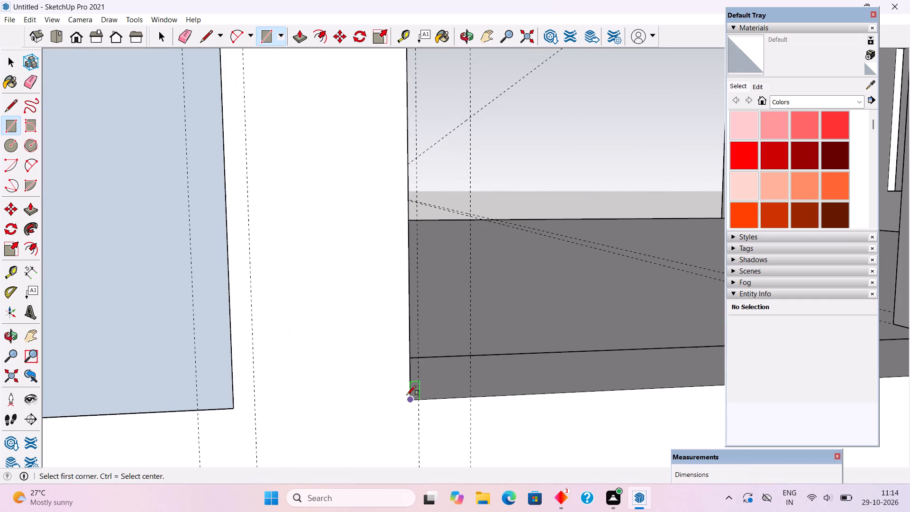
pyautogui.click(407, 395)
pyautogui.scroll(-5, 387, 410)
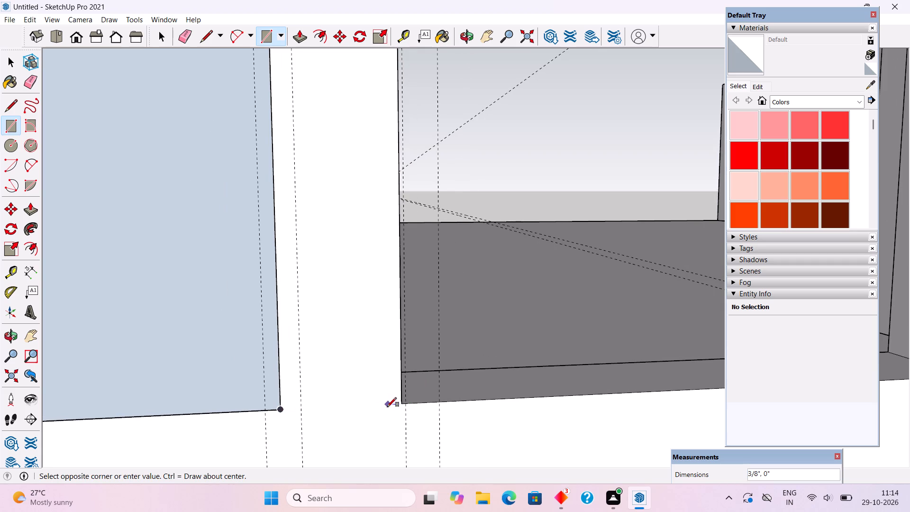
pyautogui.press('r')
pyautogui.scroll(4, 400, 403)
pyautogui.click(400, 403)
pyautogui.scroll(-3, 400, 402)
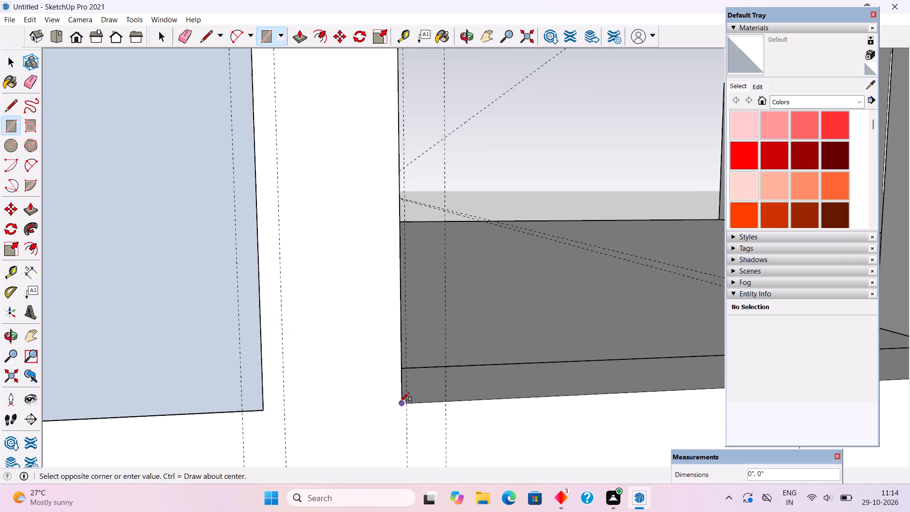
pyautogui.scroll(-17, 400, 402)
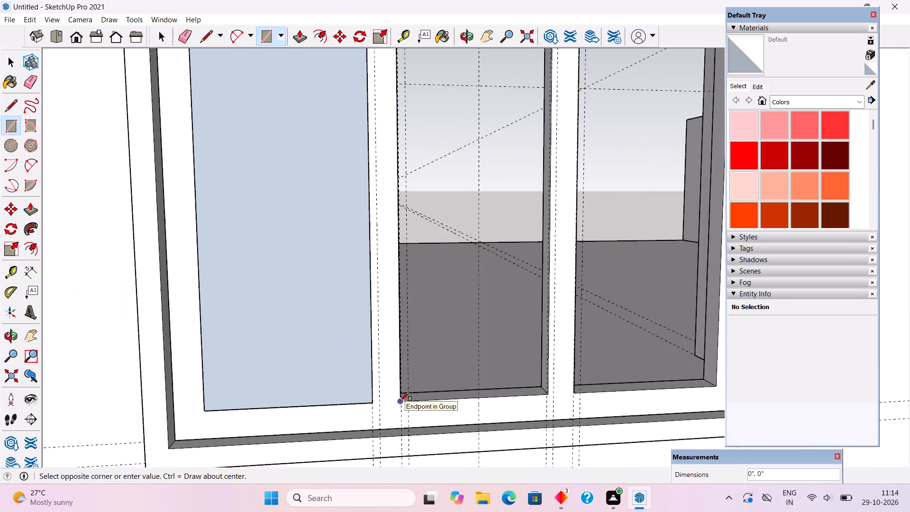
pyautogui.scroll(-1, 400, 401)
pyautogui.scroll(-4, 484, 298)
pyautogui.scroll(3, 500, 204)
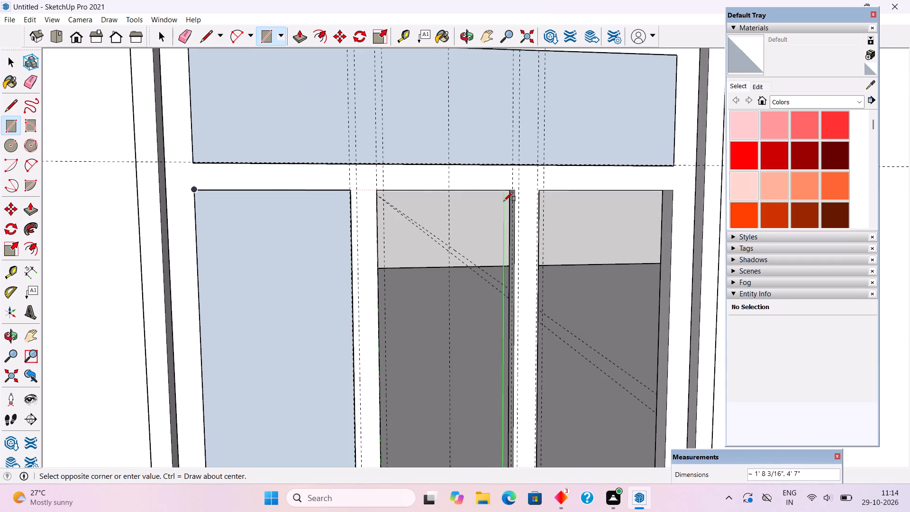
pyautogui.scroll(8, 513, 192)
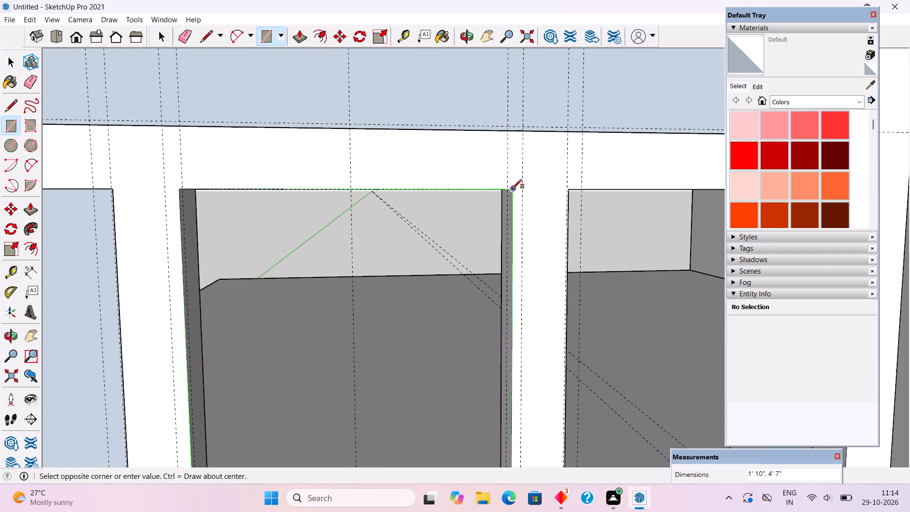
pyautogui.click(512, 189)
# Draw a pane rectangle corner to corner across the frame's lower right opening.
pyautogui.scroll(-8, 556, 217)
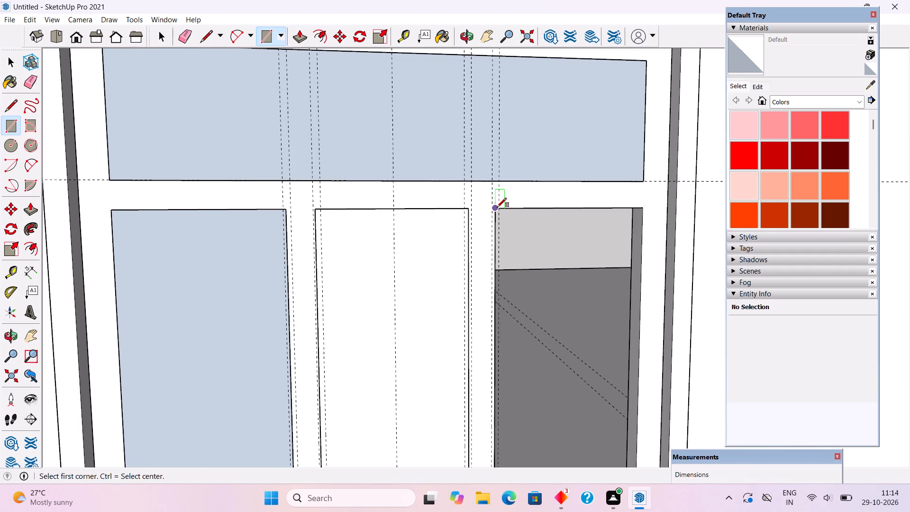
pyautogui.click(496, 208)
pyautogui.scroll(-7, 490, 209)
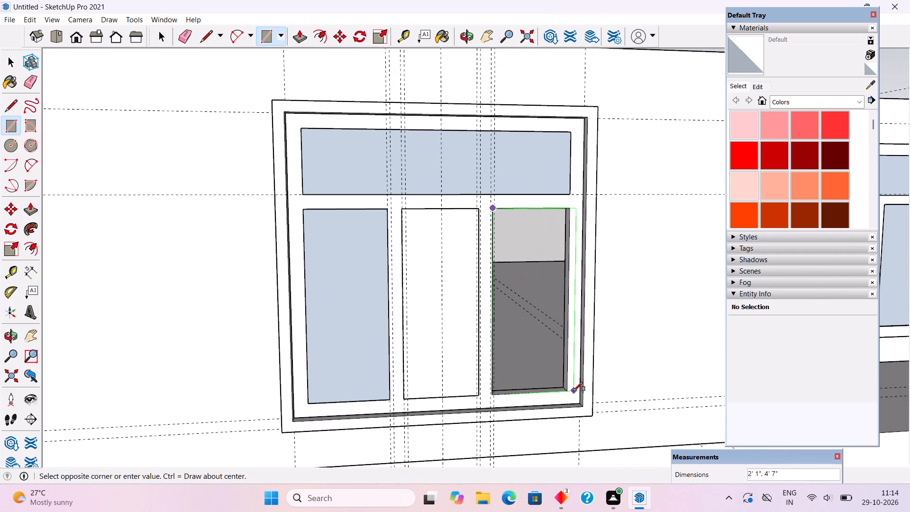
pyautogui.click(566, 393)
# Make a separate group of each of the four panes: lower right, middle, lower left and the wide upper one.
pyautogui.press('space')
pyautogui.tripleClick(547, 366)
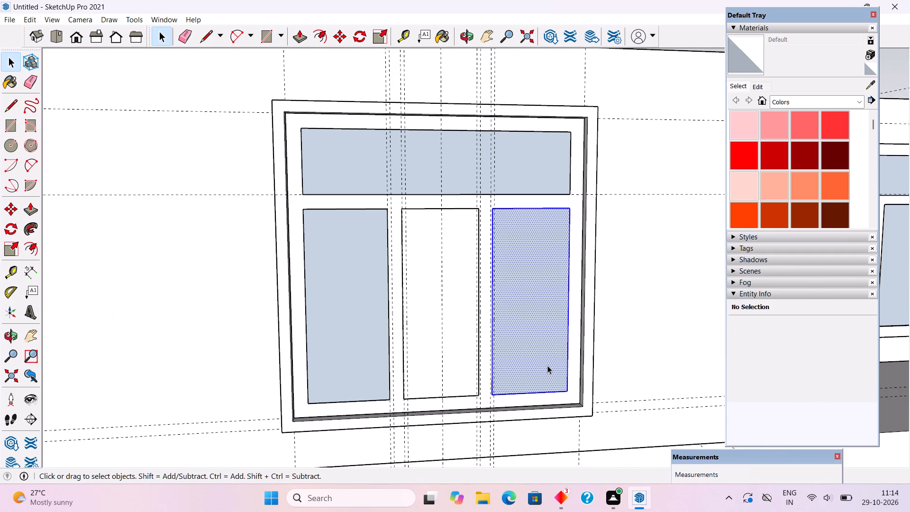
pyautogui.rightClick(547, 366)
pyautogui.click(571, 297)
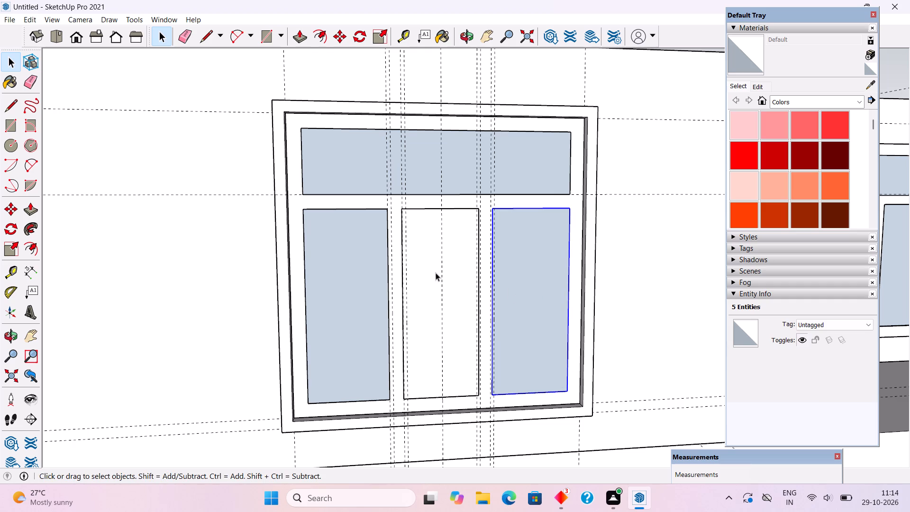
pyautogui.tripleClick(436, 273)
pyautogui.rightClick(436, 273)
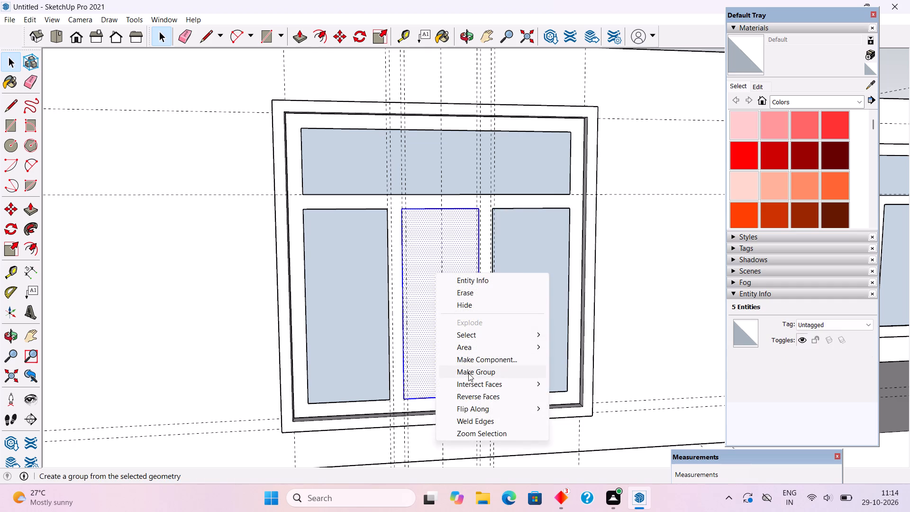
pyautogui.click(469, 374)
pyautogui.tripleClick(380, 322)
pyautogui.rightClick(380, 322)
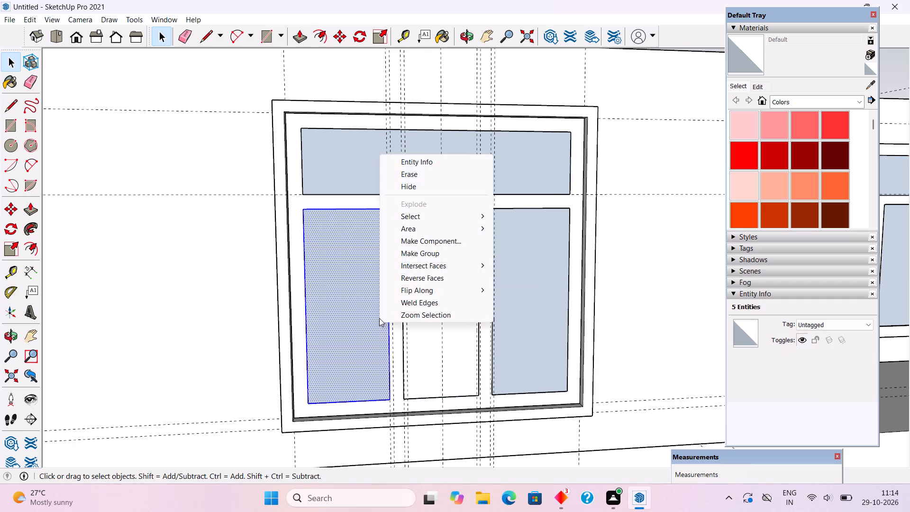
pyautogui.click(410, 255)
pyautogui.tripleClick(345, 164)
pyautogui.rightClick(345, 164)
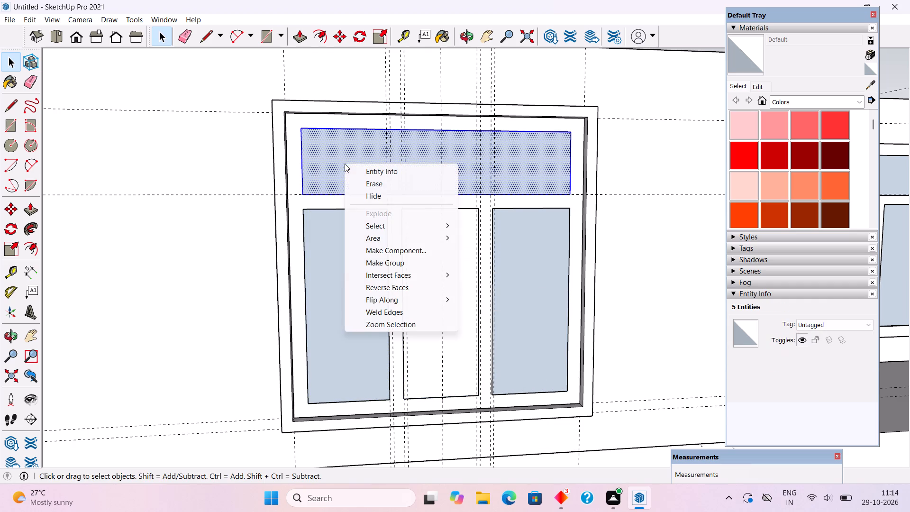
pyautogui.click(393, 262)
pyautogui.scroll(-12, 403, 255)
pyautogui.click(294, 151)
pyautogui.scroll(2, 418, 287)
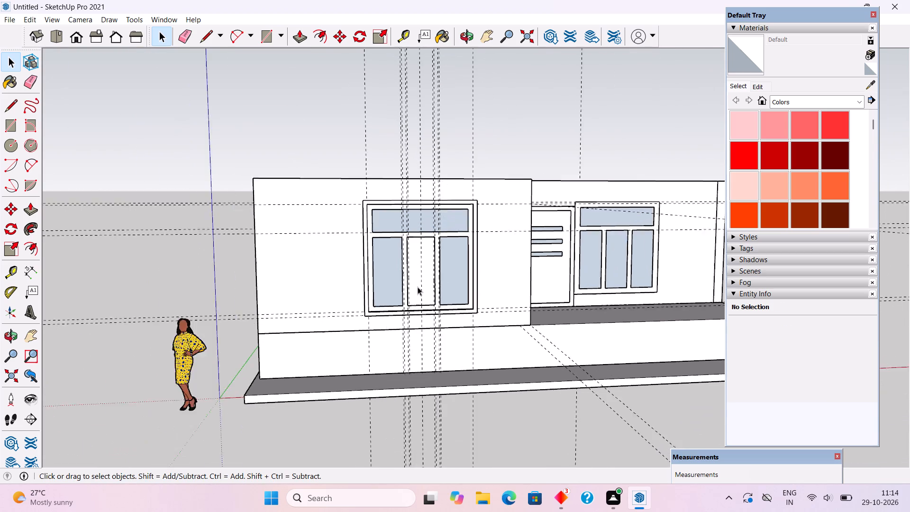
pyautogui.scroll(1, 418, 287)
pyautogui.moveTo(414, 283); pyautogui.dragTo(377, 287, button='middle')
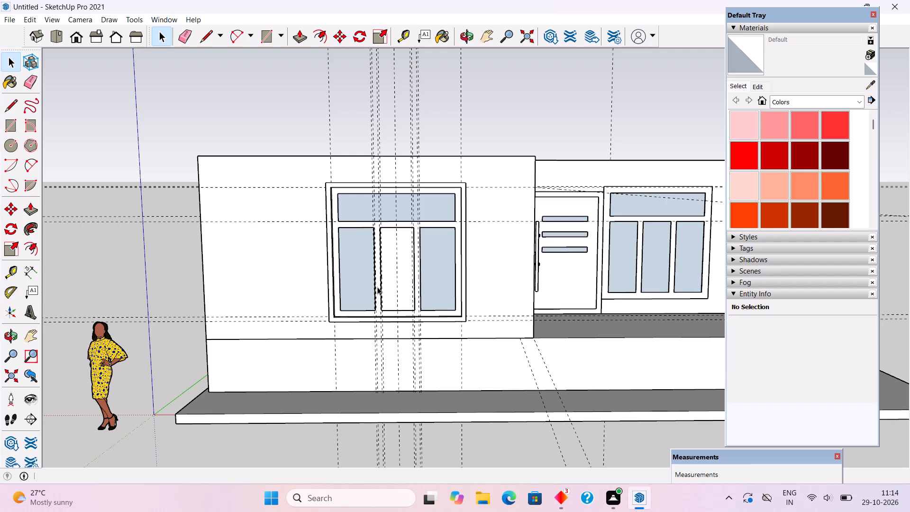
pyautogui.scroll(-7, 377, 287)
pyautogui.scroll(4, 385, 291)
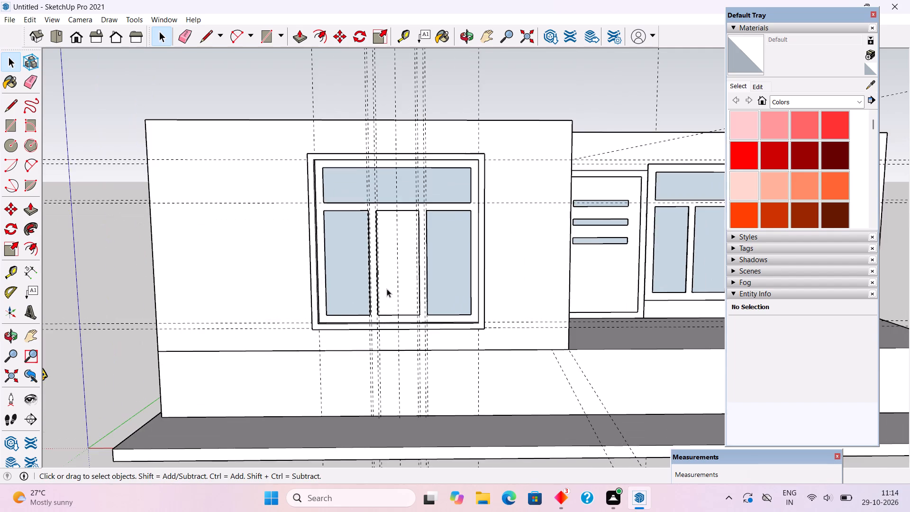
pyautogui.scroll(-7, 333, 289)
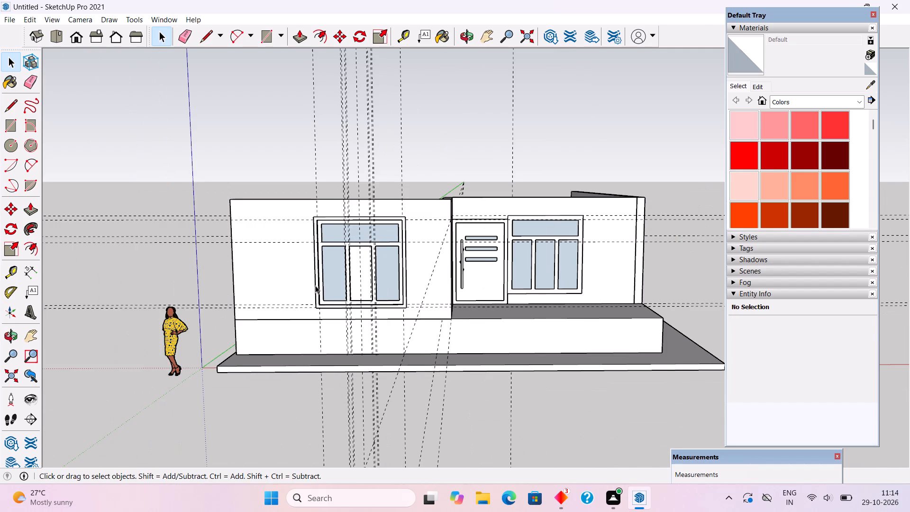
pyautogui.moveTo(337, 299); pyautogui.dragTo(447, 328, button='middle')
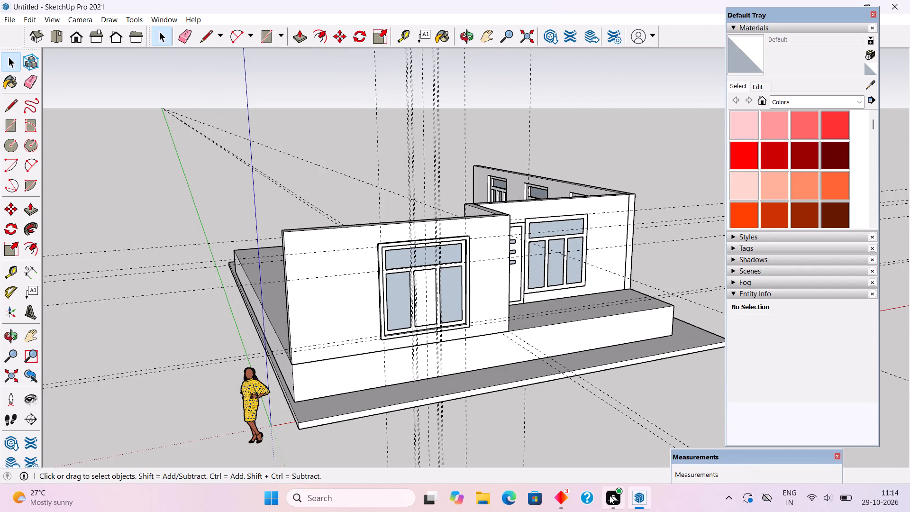
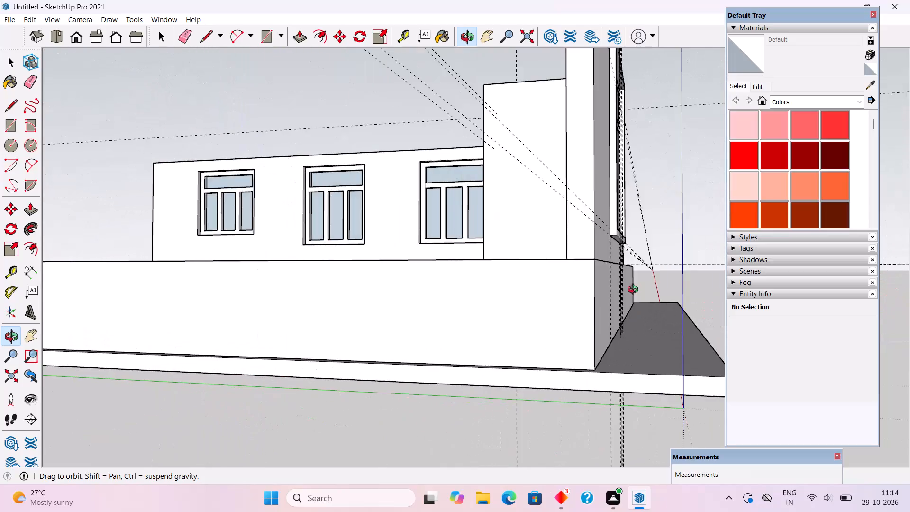
# Examine the plinth, the projecting front wall and its new window from several angles.
pyautogui.scroll(-2, 516, 298)
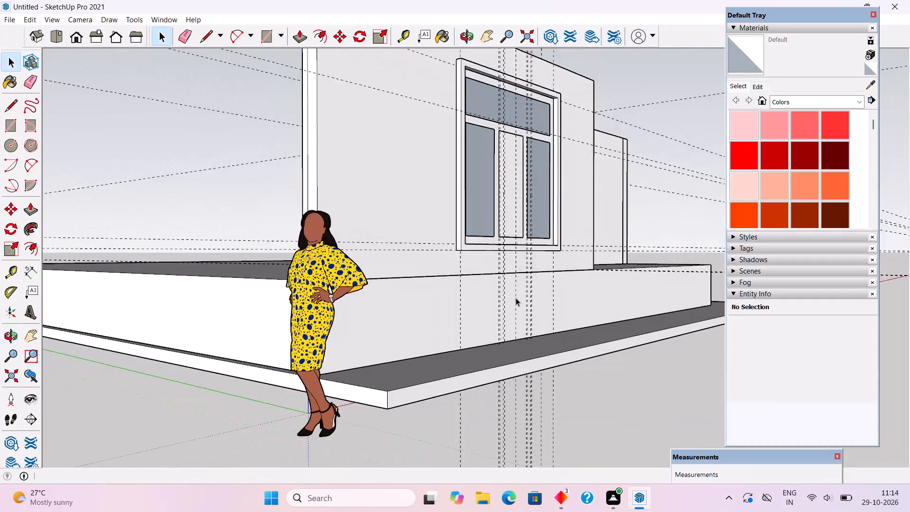
pyautogui.scroll(-4, 514, 295)
pyautogui.moveTo(523, 302); pyautogui.dragTo(511, 256, button='middle')
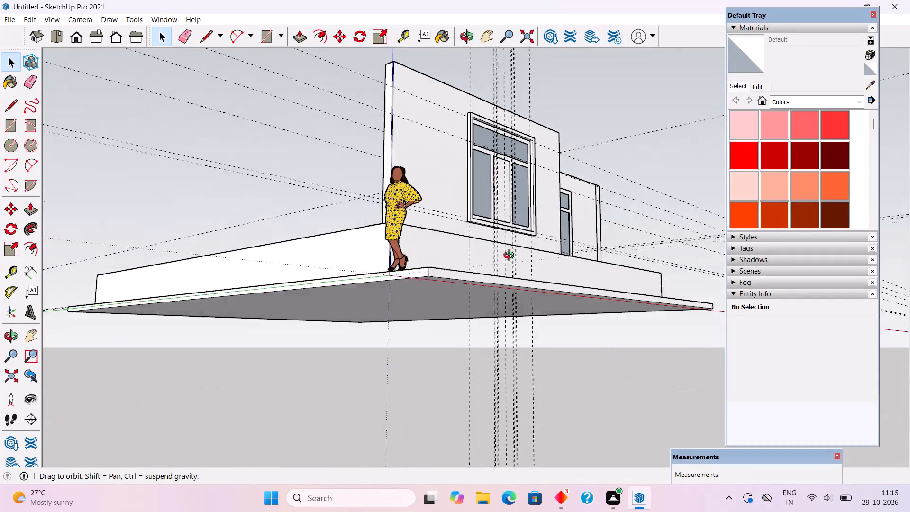
pyautogui.moveTo(511, 256); pyautogui.dragTo(510, 254, button='middle')
pyautogui.scroll(1, 510, 252)
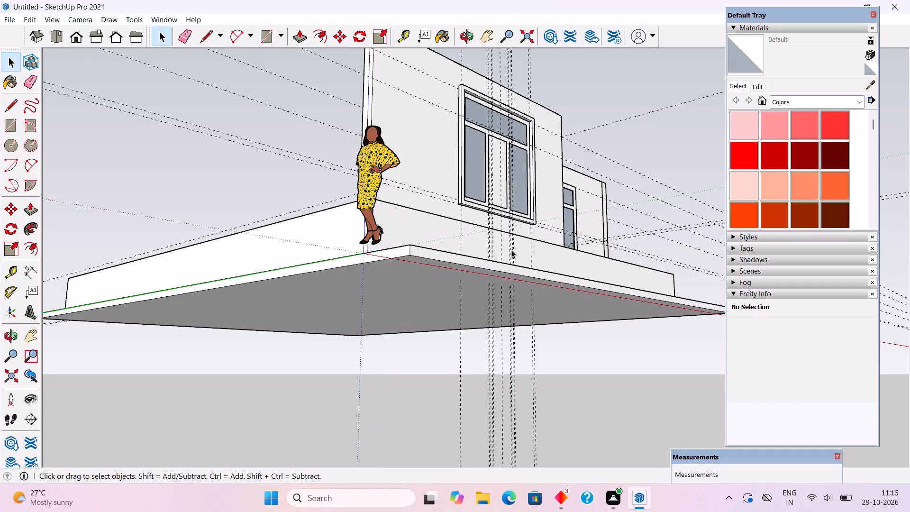
pyautogui.scroll(-8, 511, 250)
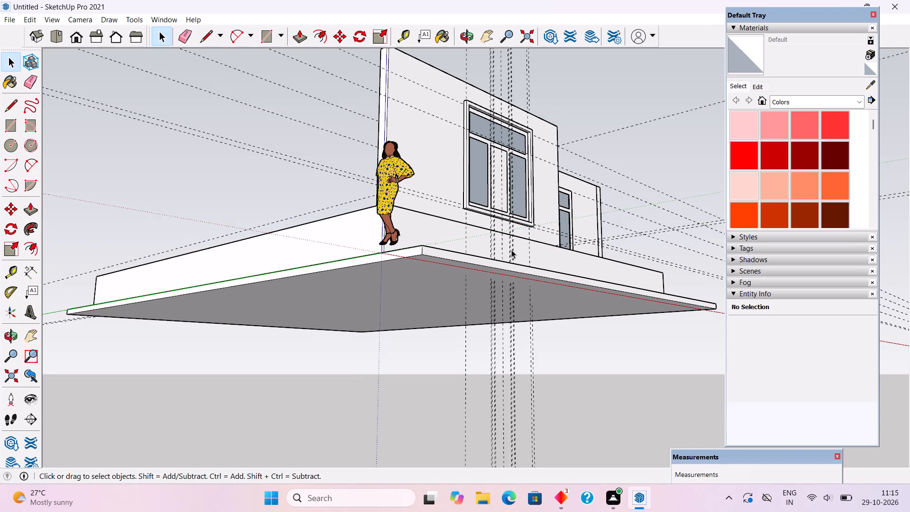
pyautogui.scroll(-1, 511, 250)
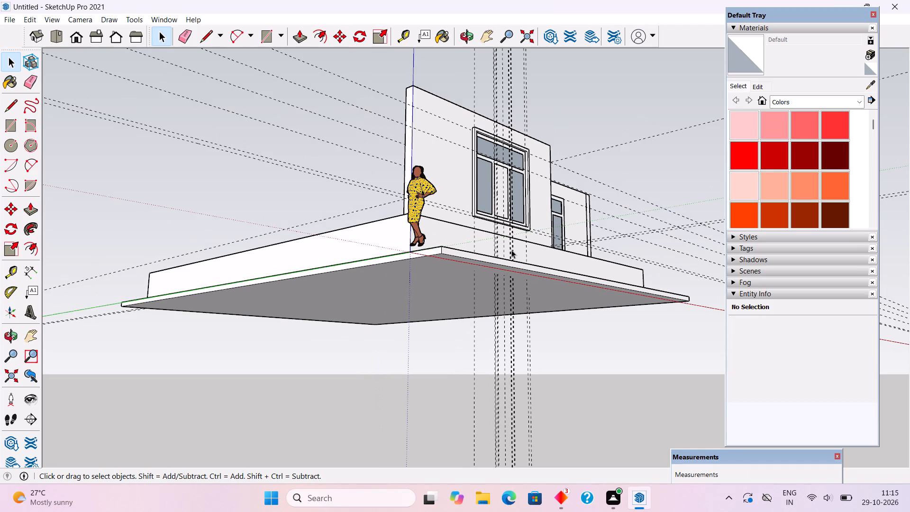
pyautogui.scroll(-1, 511, 250)
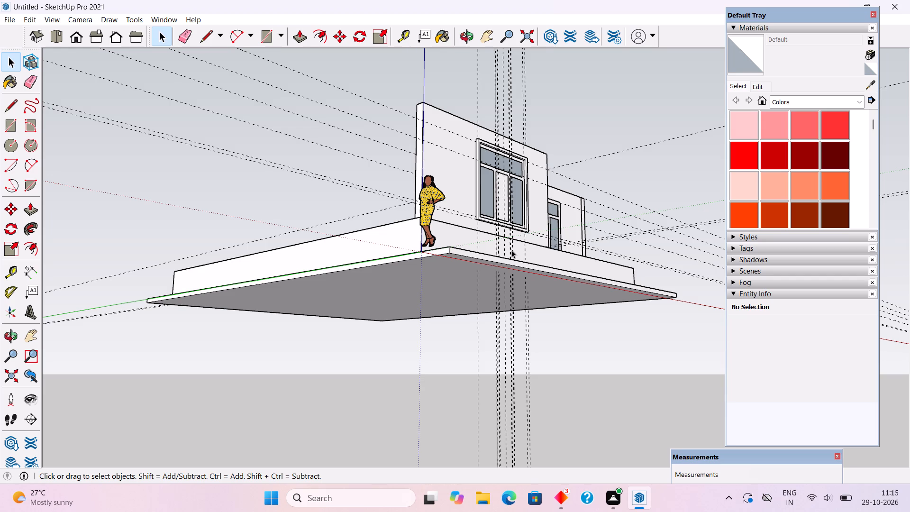
pyautogui.scroll(-1, 511, 250)
pyautogui.moveTo(511, 250); pyautogui.dragTo(490, 315, button='middle')
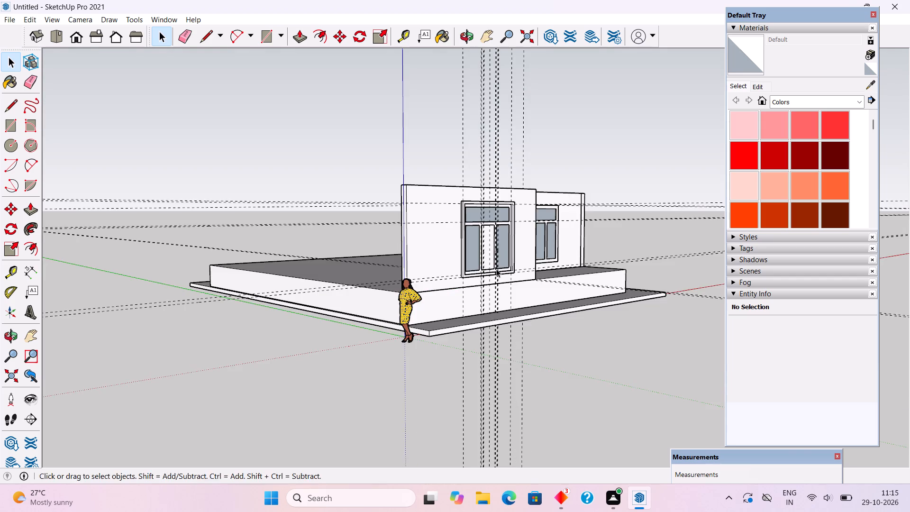
pyautogui.moveTo(496, 269); pyautogui.dragTo(394, 292, button='middle')
pyautogui.scroll(8, 404, 237)
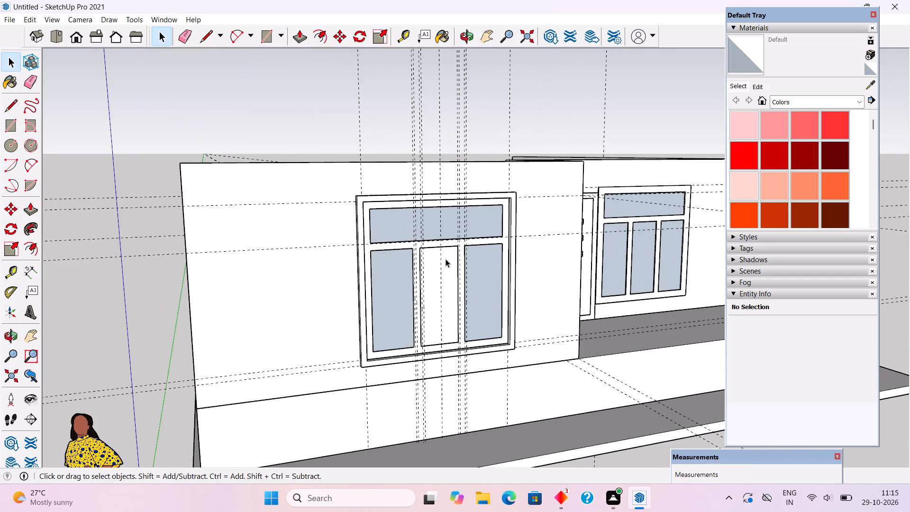
pyautogui.moveTo(450, 250); pyautogui.dragTo(495, 219, button='middle')
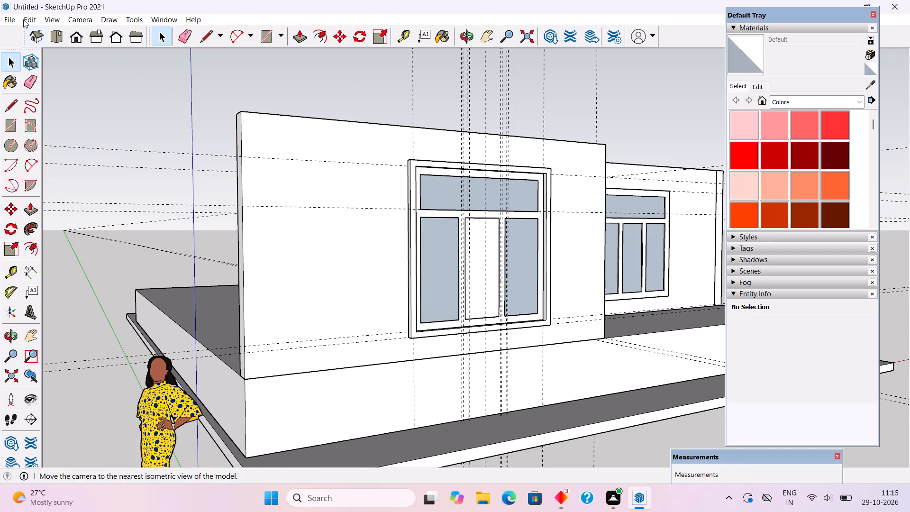
# Delete all construction guides from the model.
pyautogui.click(26, 16)
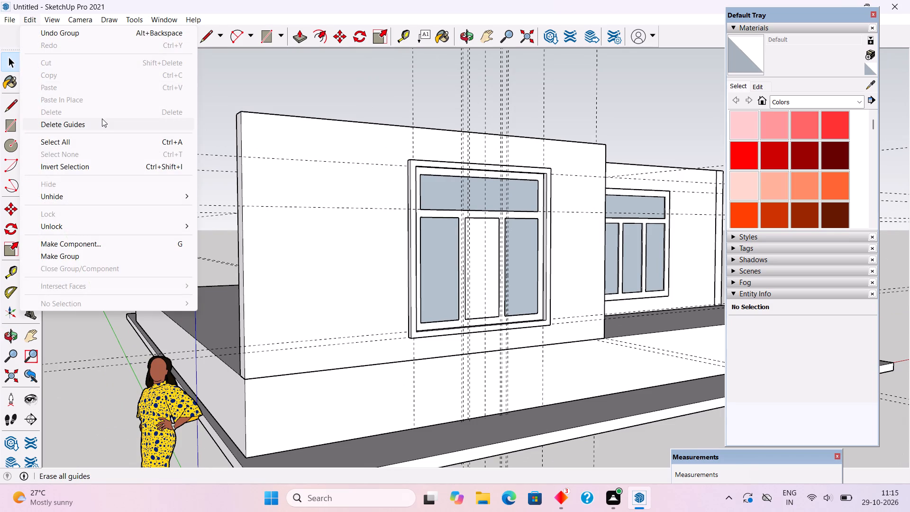
pyautogui.click(102, 119)
# Examine the house's front elevation, comparing the projecting wall's window with the door and window of the recessed wall.
pyautogui.scroll(-3, 462, 257)
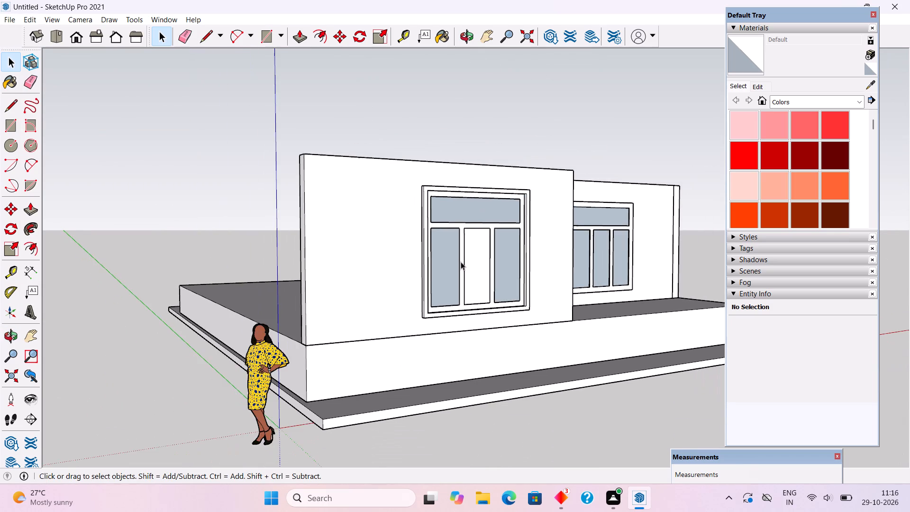
pyautogui.scroll(-3, 461, 262)
pyautogui.moveTo(506, 286); pyautogui.dragTo(396, 300, button='middle')
pyautogui.scroll(-2, 396, 300)
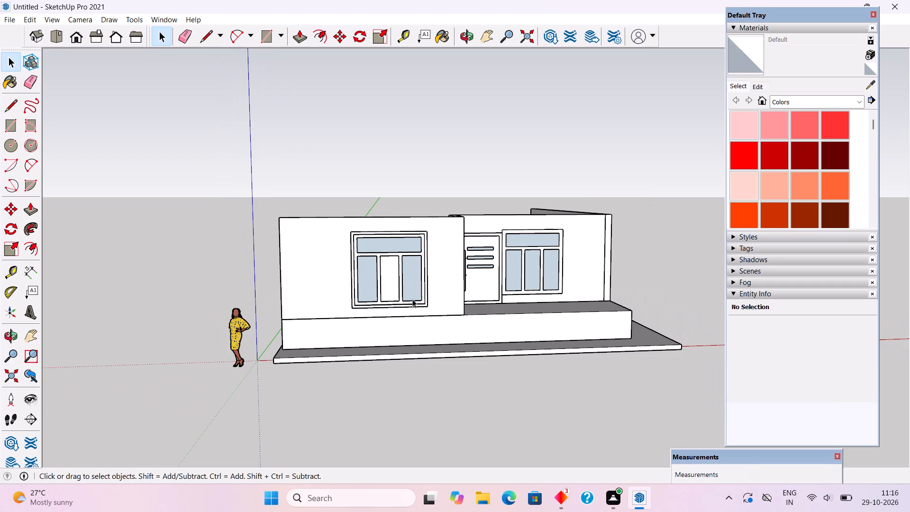
pyautogui.moveTo(434, 299); pyautogui.dragTo(407, 274, button='middle')
pyautogui.scroll(1, 407, 274)
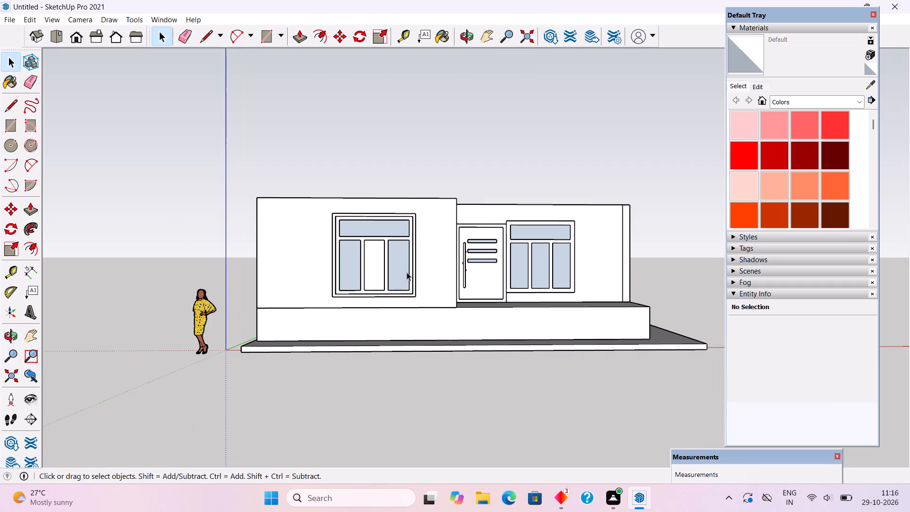
pyautogui.scroll(1, 414, 273)
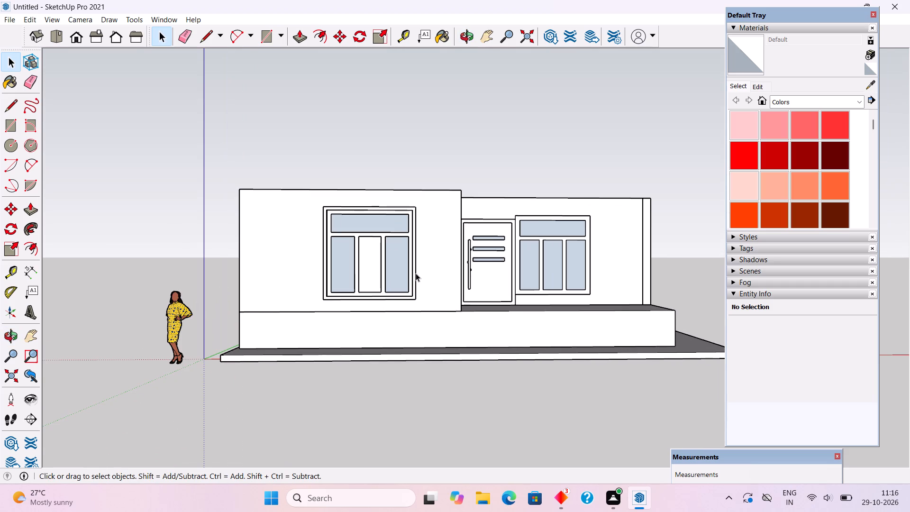
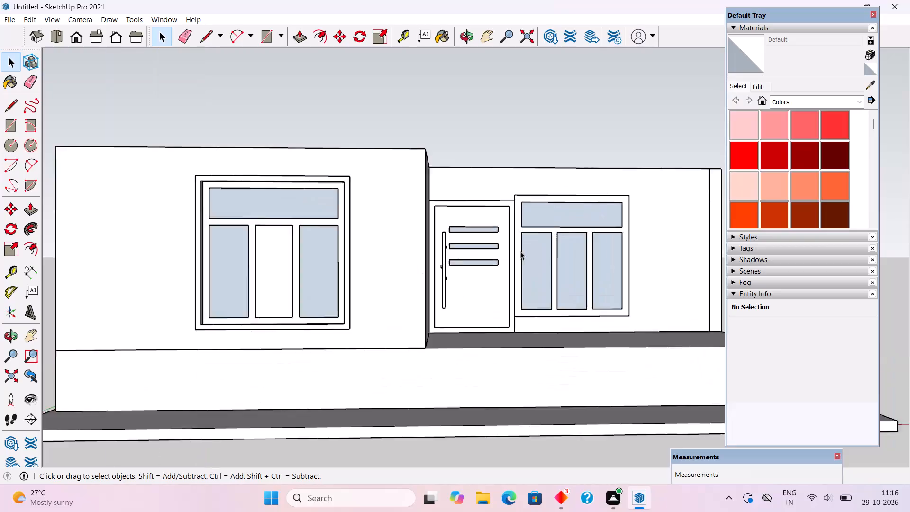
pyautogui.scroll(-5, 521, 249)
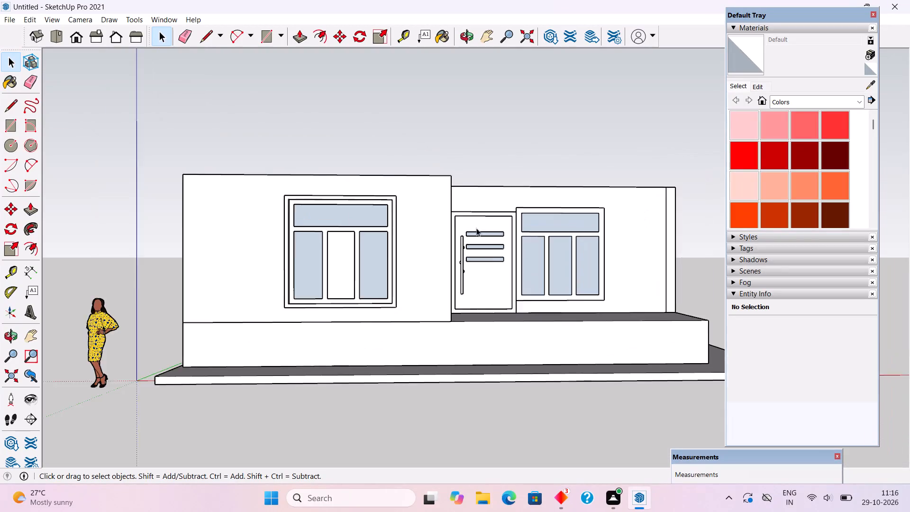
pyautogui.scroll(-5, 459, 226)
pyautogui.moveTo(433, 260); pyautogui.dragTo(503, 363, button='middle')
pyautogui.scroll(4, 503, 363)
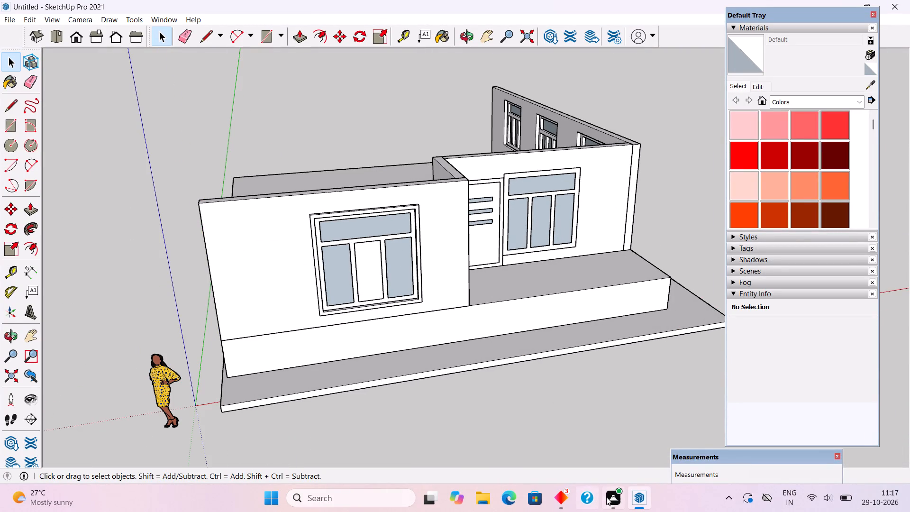
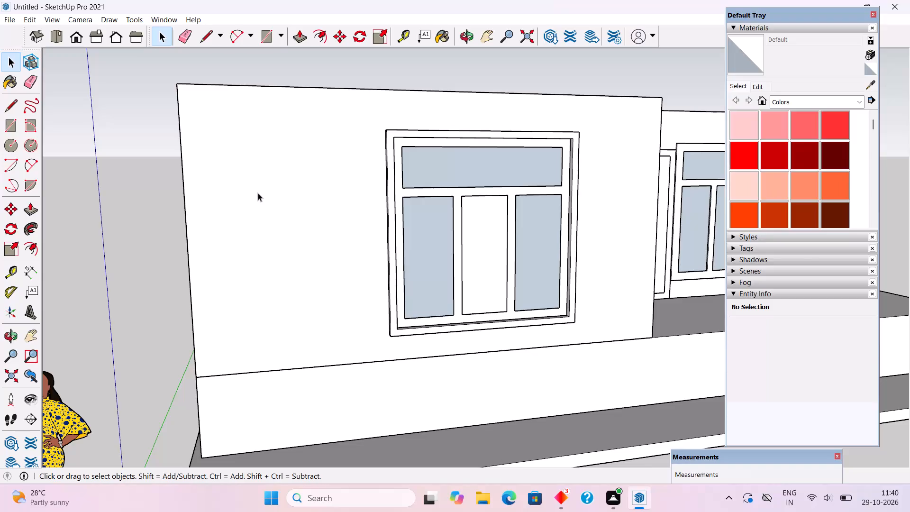
# Push/Pull the top face of the projecting front wall upward by 2'.
pyautogui.tripleClick(262, 192)
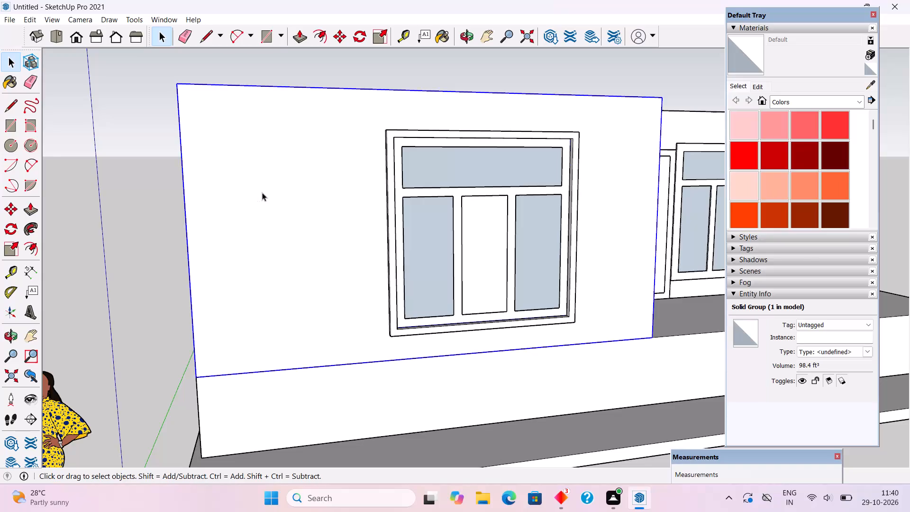
pyautogui.moveTo(267, 199); pyautogui.dragTo(328, 334, button='middle')
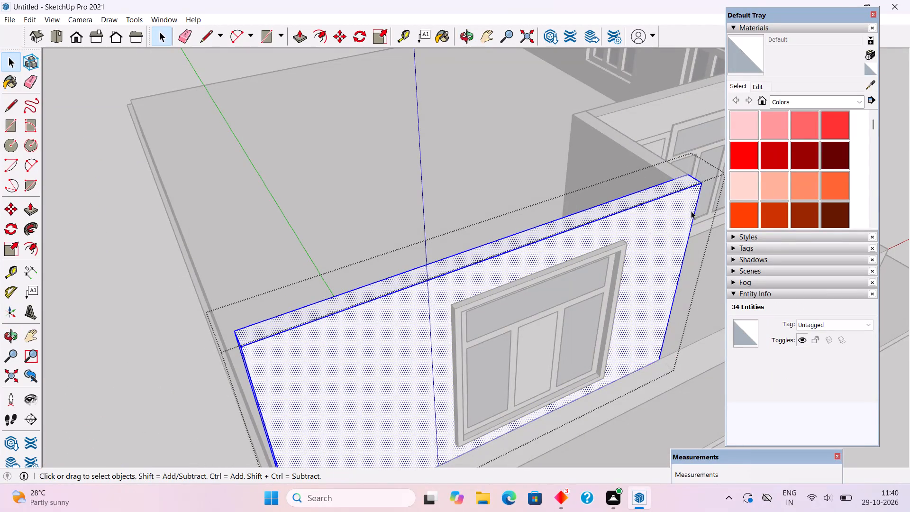
pyautogui.press('p')
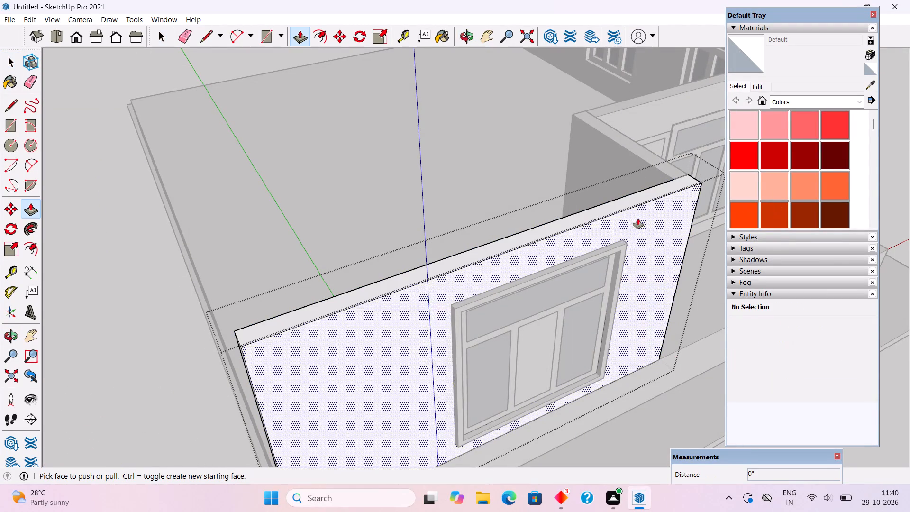
pyautogui.click(573, 218)
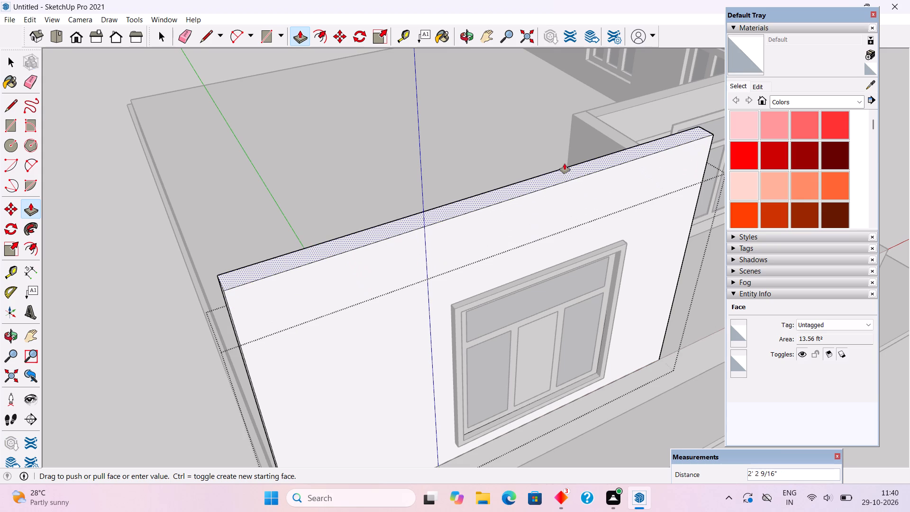
pyautogui.write("2'")
pyautogui.press('Return')
pyautogui.press('space')
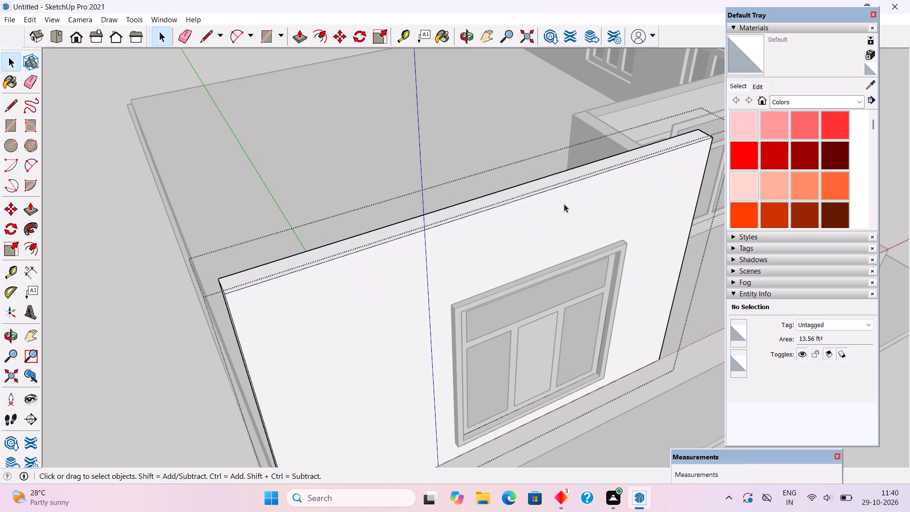
pyautogui.scroll(-12, 564, 204)
pyautogui.click(204, 270)
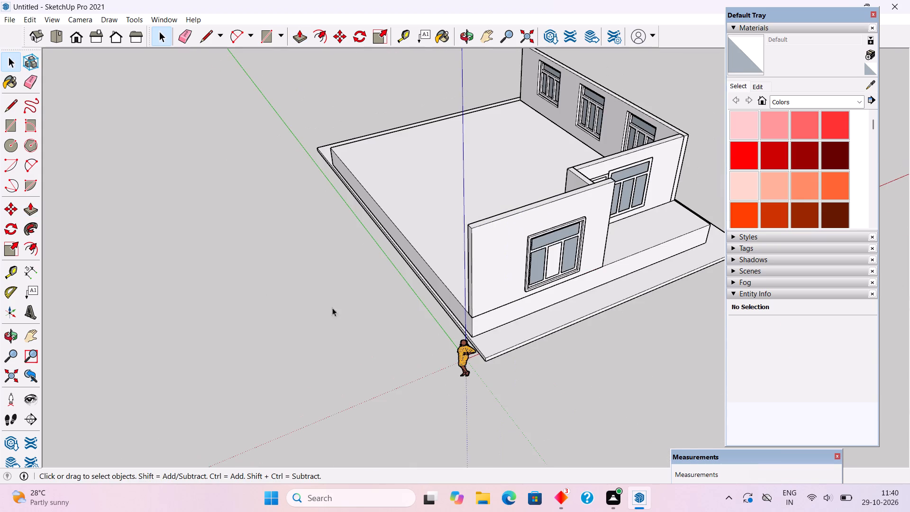
# Examine the house's front elevation with the heightened wall beside the lower wall.
pyautogui.moveTo(512, 311); pyautogui.dragTo(421, 213, button='middle')
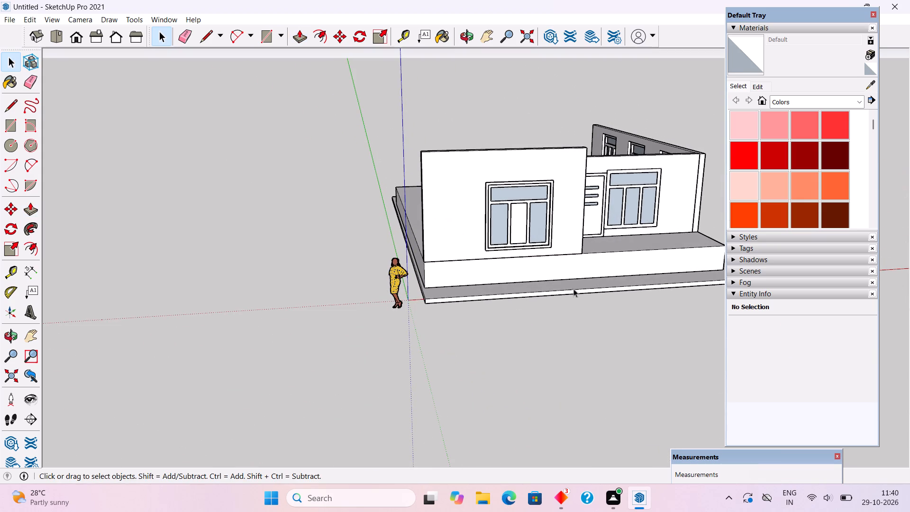
pyautogui.moveTo(588, 283); pyautogui.dragTo(538, 197, button='middle')
pyautogui.scroll(-1, 485, 275)
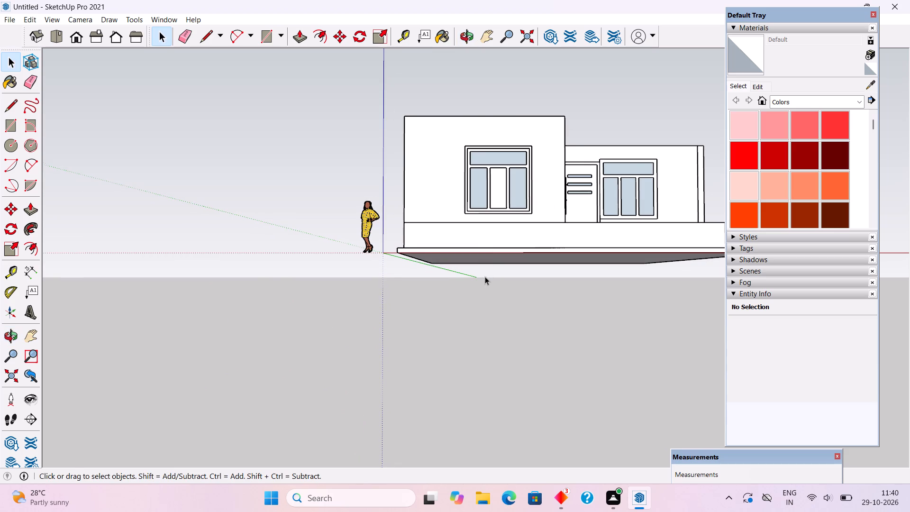
pyautogui.scroll(-4, 485, 276)
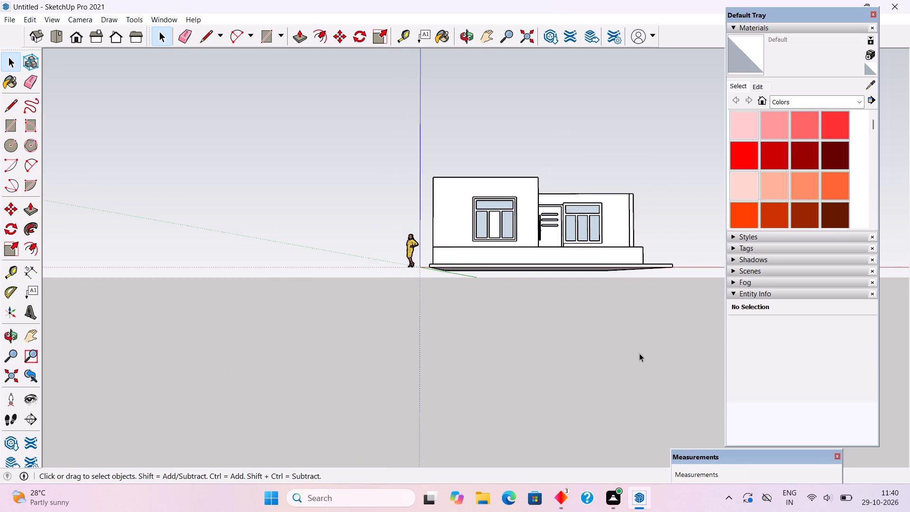
pyautogui.moveTo(642, 343); pyautogui.dragTo(624, 281, button='middle')
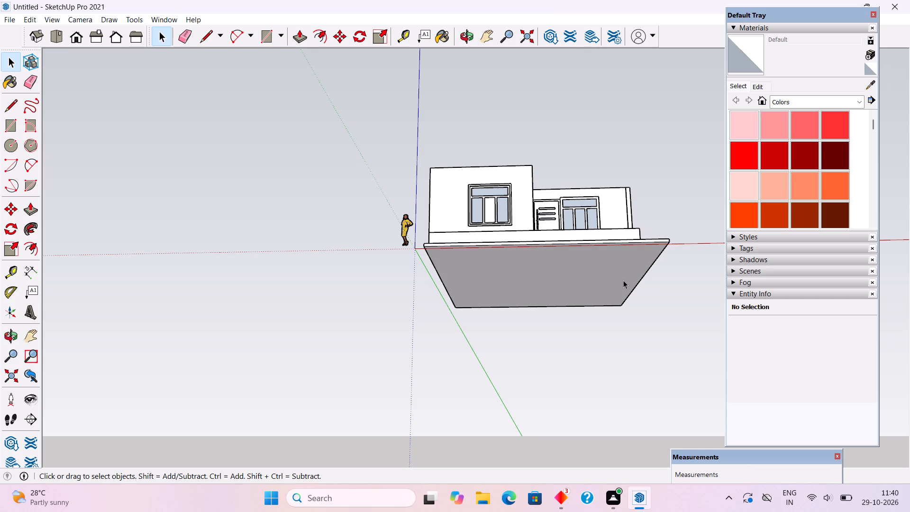
pyautogui.moveTo(629, 272); pyautogui.dragTo(631, 229, button='middle')
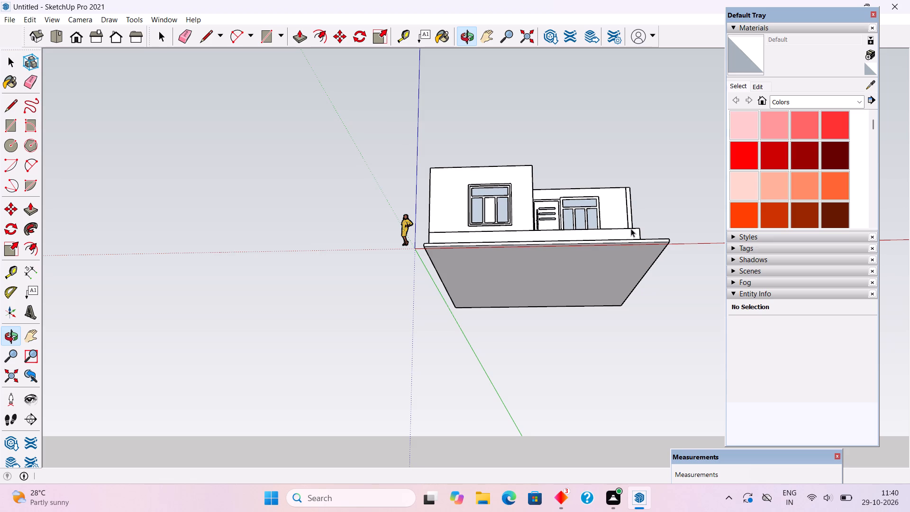
# Isolate the projecting front wall by inverting the selection and hiding everything else, including its window.
pyautogui.scroll(4, 631, 229)
pyautogui.moveTo(560, 211); pyautogui.dragTo(629, 355, button='middle')
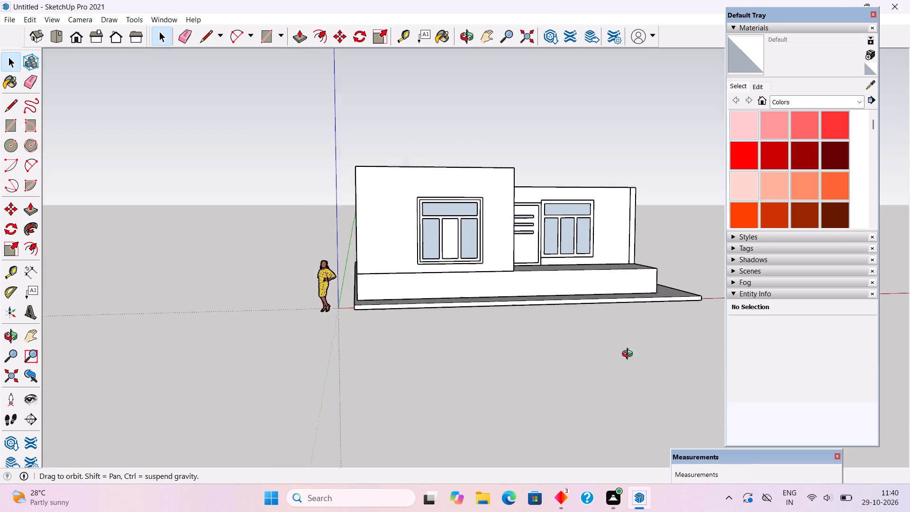
pyautogui.moveTo(629, 355); pyautogui.dragTo(656, 393, button='middle')
pyautogui.scroll(4, 391, 176)
pyautogui.click(429, 242)
pyautogui.rightClick(430, 242)
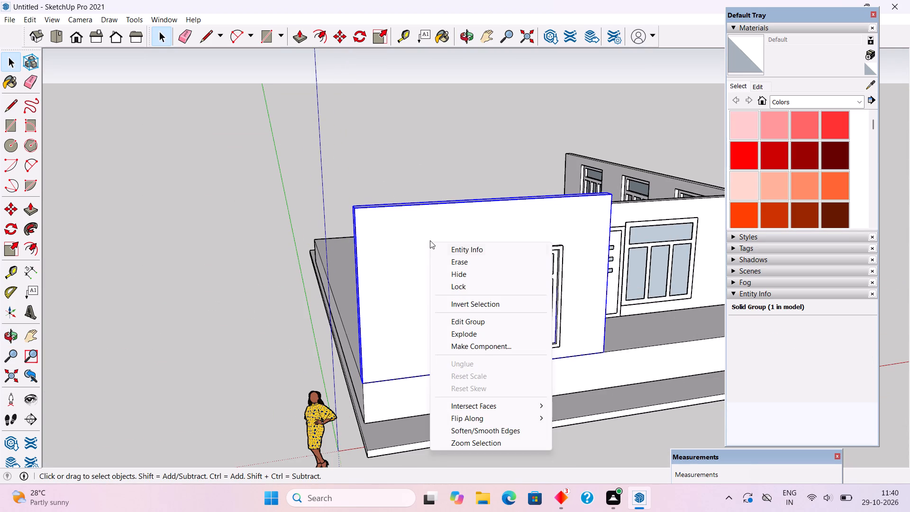
pyautogui.click(476, 305)
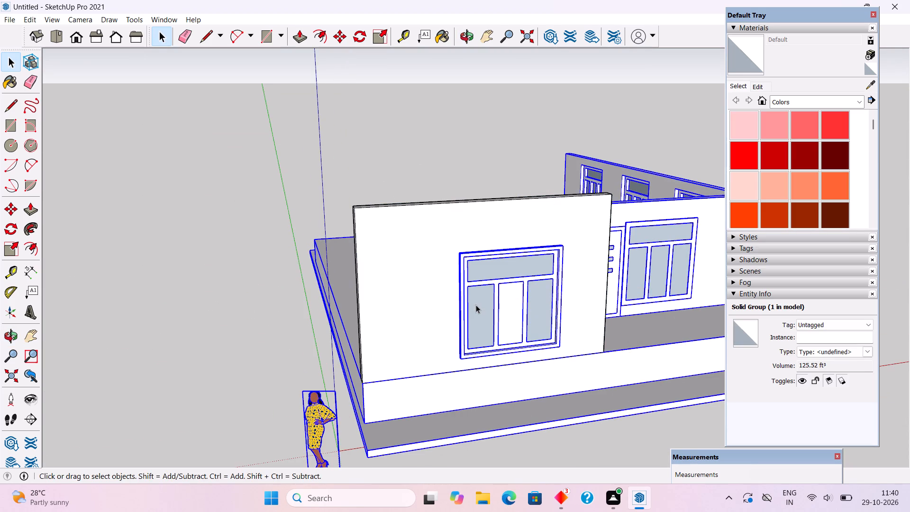
pyautogui.rightClick(643, 265)
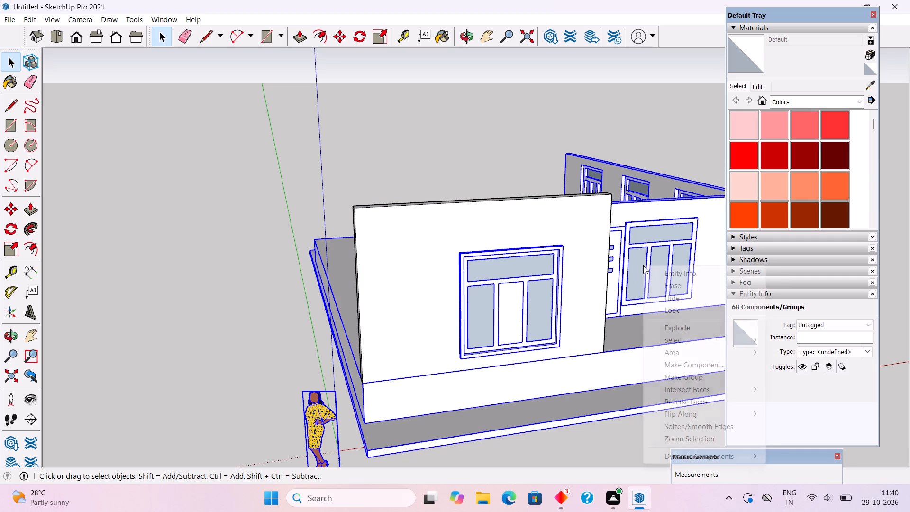
pyautogui.click(661, 297)
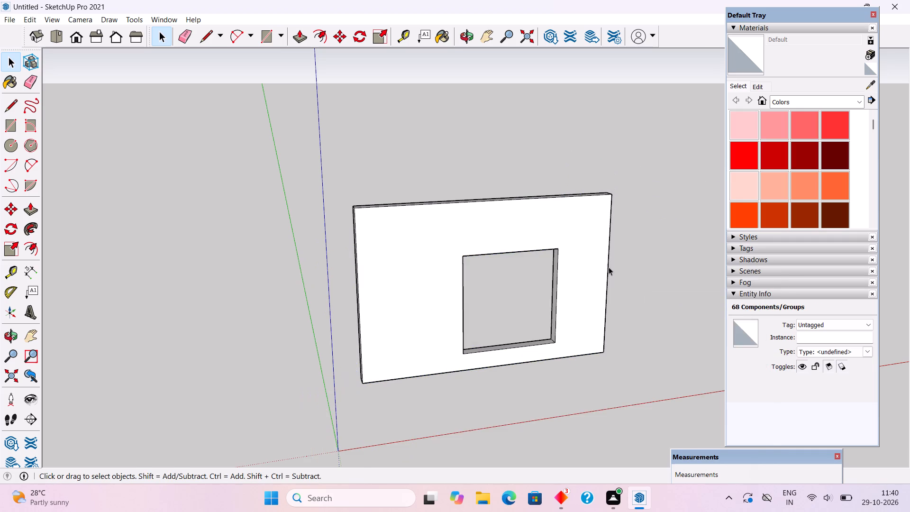
# Inside the wall group, place a horizontal guide 1' below the wall's top edge.
pyautogui.moveTo(583, 238); pyautogui.dragTo(507, 173, button='middle')
pyautogui.scroll(6, 459, 200)
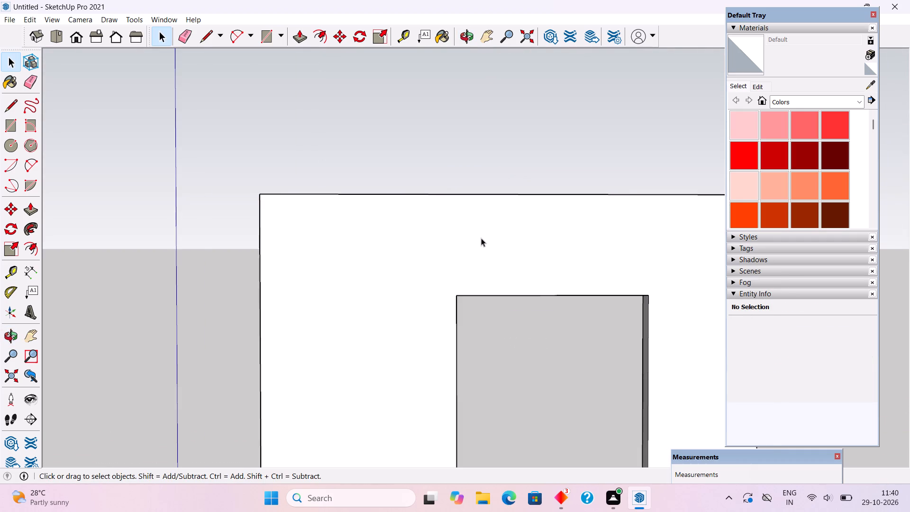
pyautogui.tripleClick(482, 236)
pyautogui.scroll(-5, 412, 194)
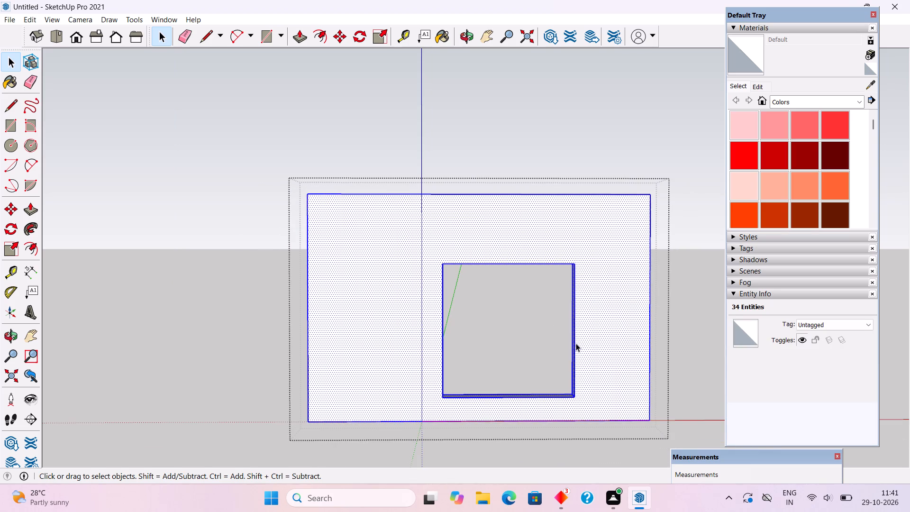
pyautogui.press('t')
pyautogui.scroll(3, 523, 192)
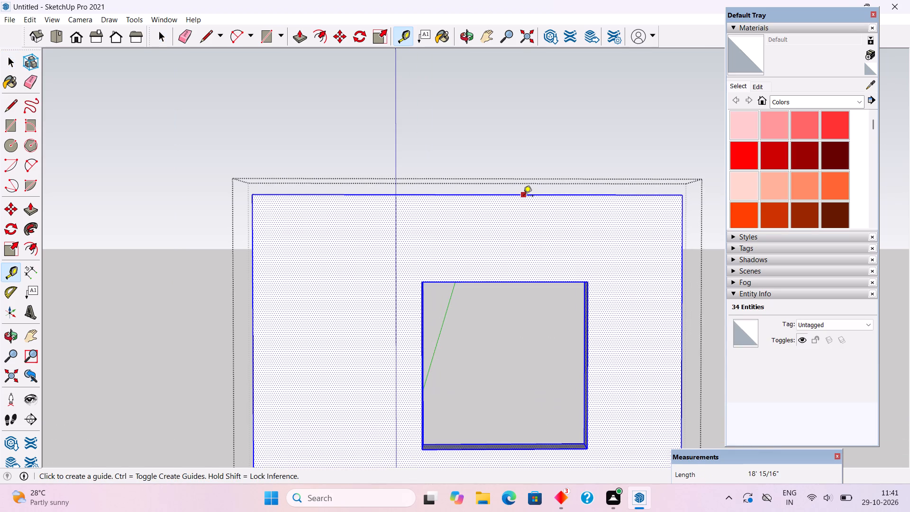
pyautogui.click(523, 197)
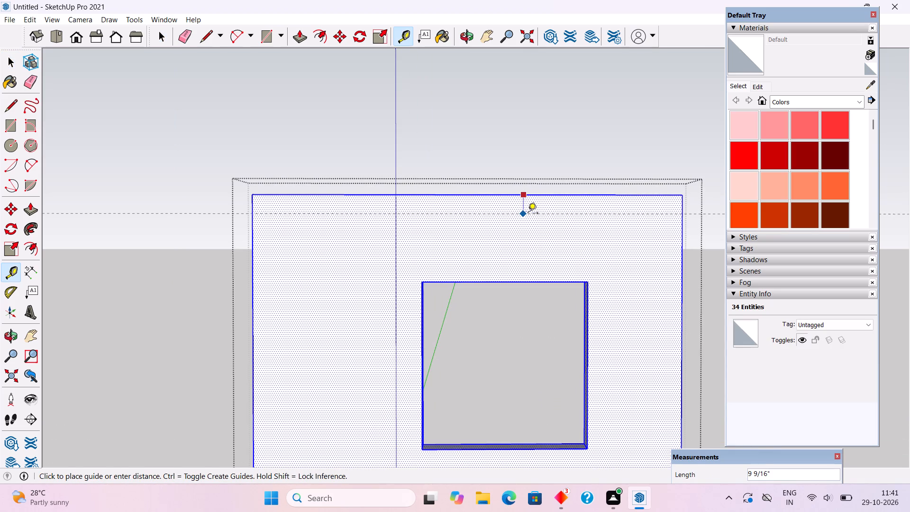
pyautogui.write("1'")
pyautogui.press('Return')
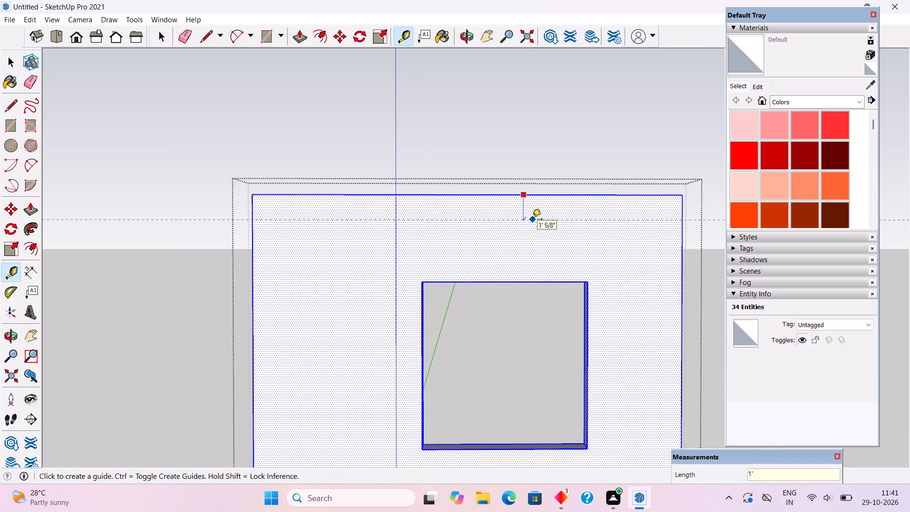
# Add a second horizontal guide 1.5" below the first one.
pyautogui.click(533, 222)
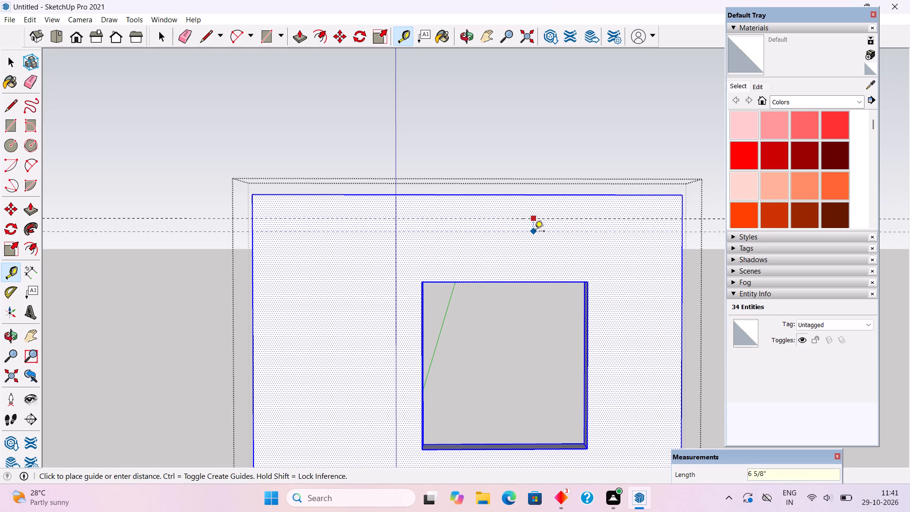
pyautogui.press('1')
pyautogui.write('.5"')
pyautogui.press('Return')
pyautogui.press('space')
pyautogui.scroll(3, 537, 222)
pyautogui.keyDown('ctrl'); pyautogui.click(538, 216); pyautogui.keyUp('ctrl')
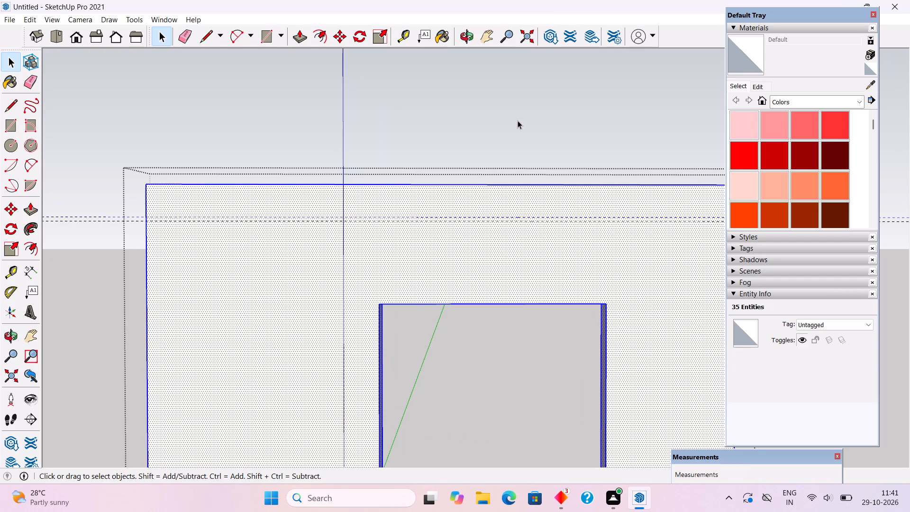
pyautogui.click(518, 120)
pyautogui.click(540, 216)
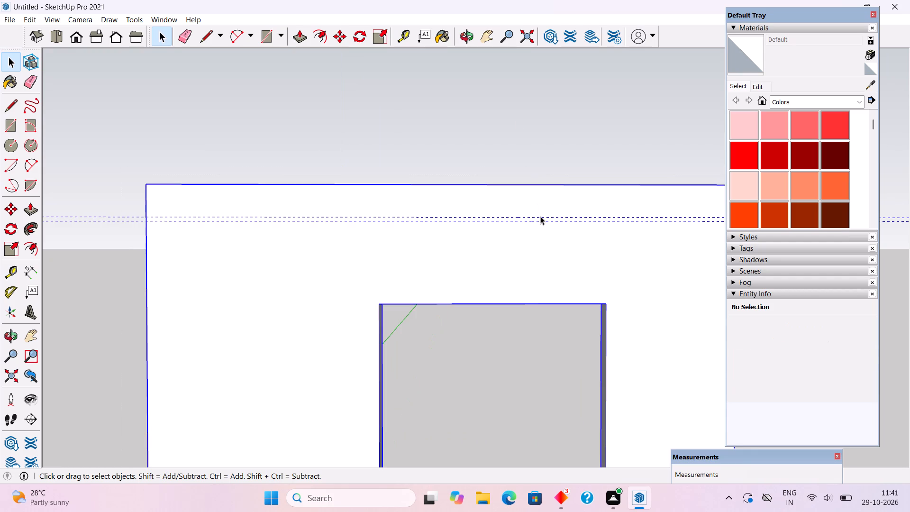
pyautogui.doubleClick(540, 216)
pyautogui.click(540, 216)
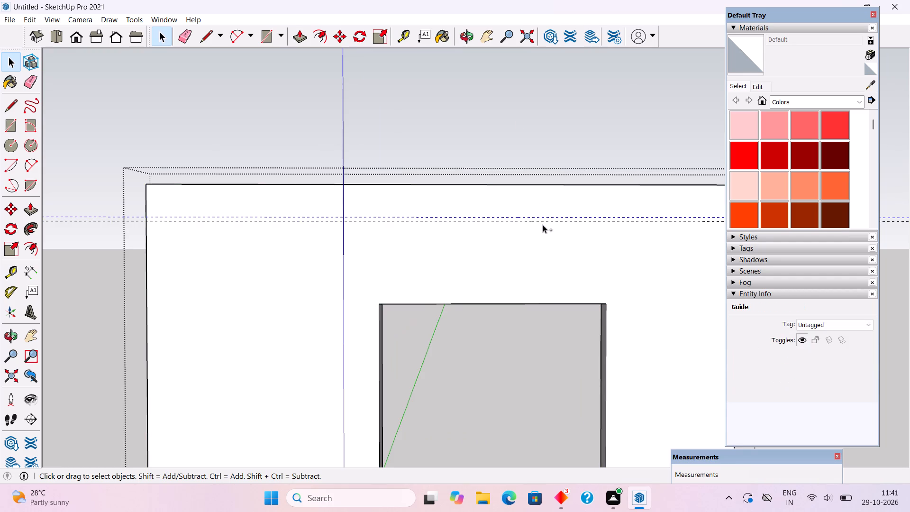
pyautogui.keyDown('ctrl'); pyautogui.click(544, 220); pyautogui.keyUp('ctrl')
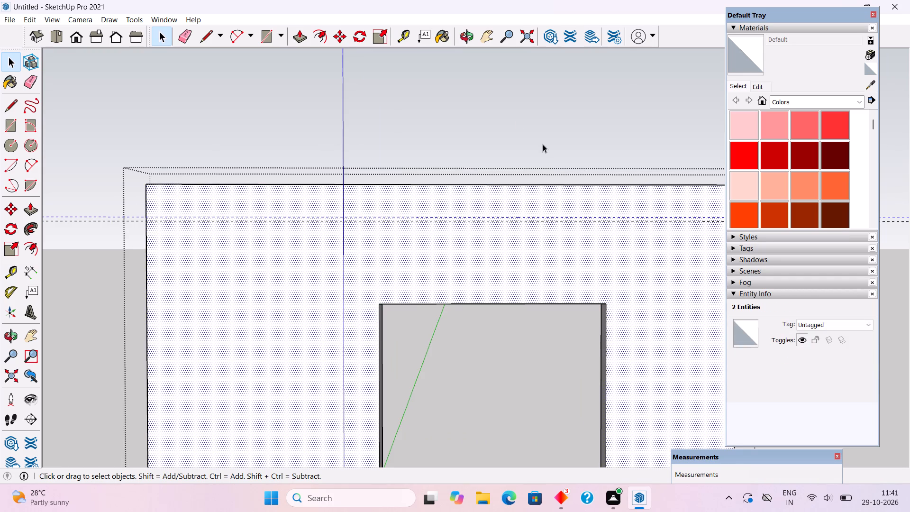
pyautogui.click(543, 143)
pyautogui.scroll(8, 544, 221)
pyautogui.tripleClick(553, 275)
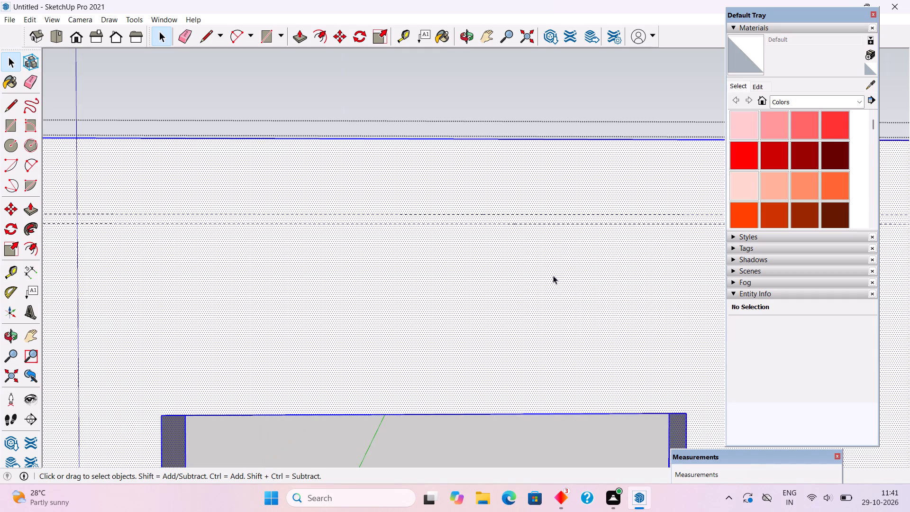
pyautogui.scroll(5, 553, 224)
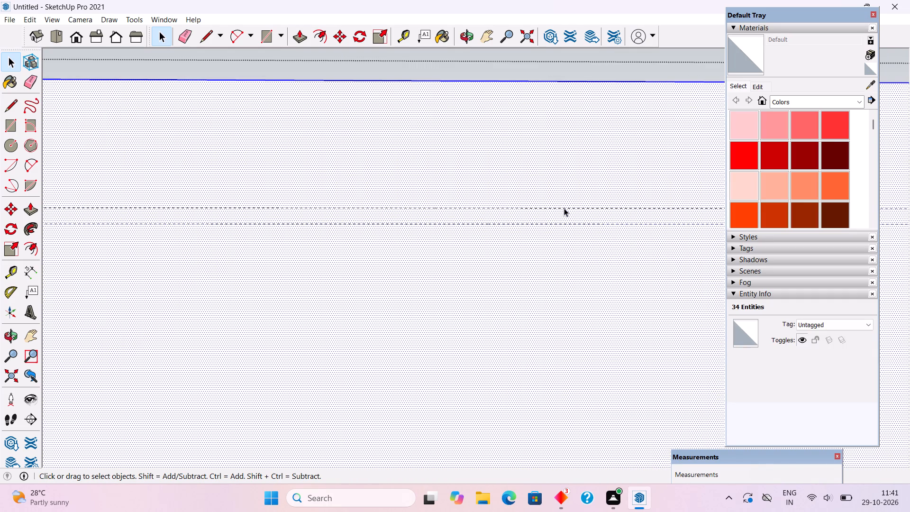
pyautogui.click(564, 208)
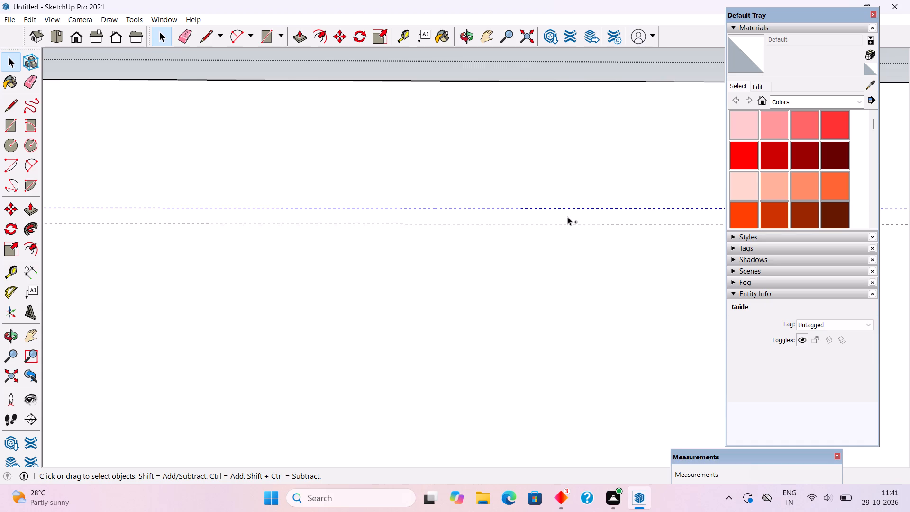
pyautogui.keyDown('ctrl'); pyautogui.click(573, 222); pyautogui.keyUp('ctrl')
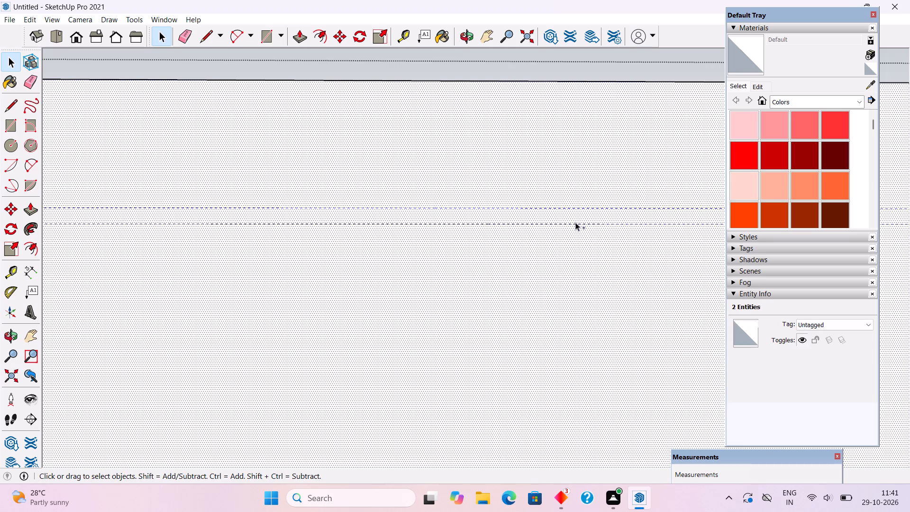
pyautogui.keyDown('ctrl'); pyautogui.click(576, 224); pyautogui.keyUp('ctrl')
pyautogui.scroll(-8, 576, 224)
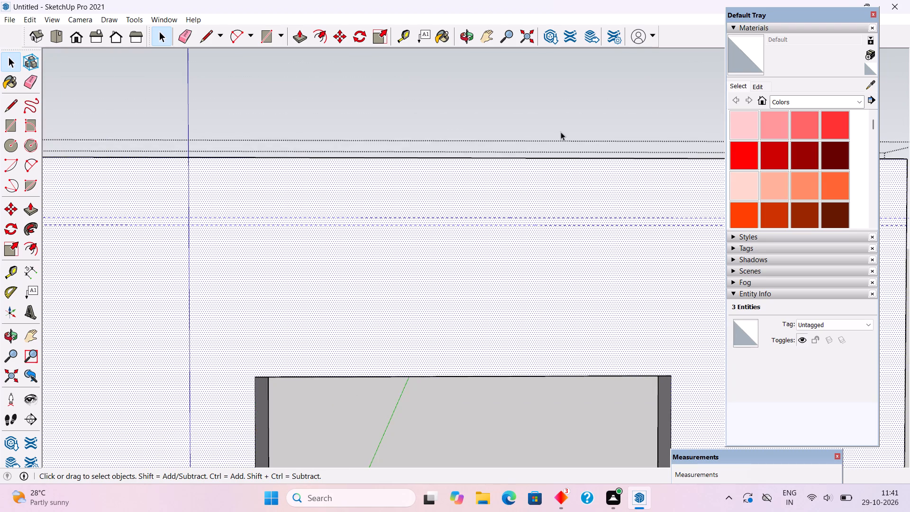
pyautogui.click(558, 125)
# Copy the pair of horizontal guides near the wall's top edge 1.5' straight down.
pyautogui.doubleClick(553, 311)
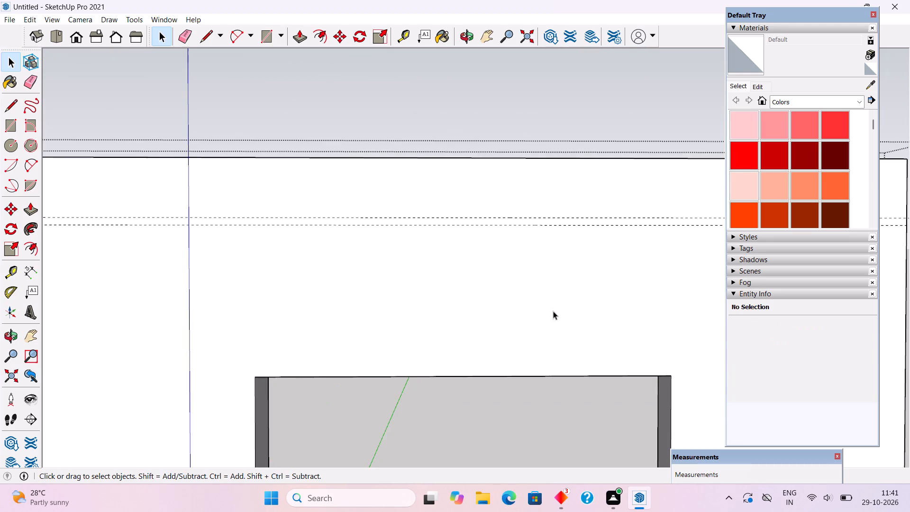
pyautogui.scroll(2, 563, 214)
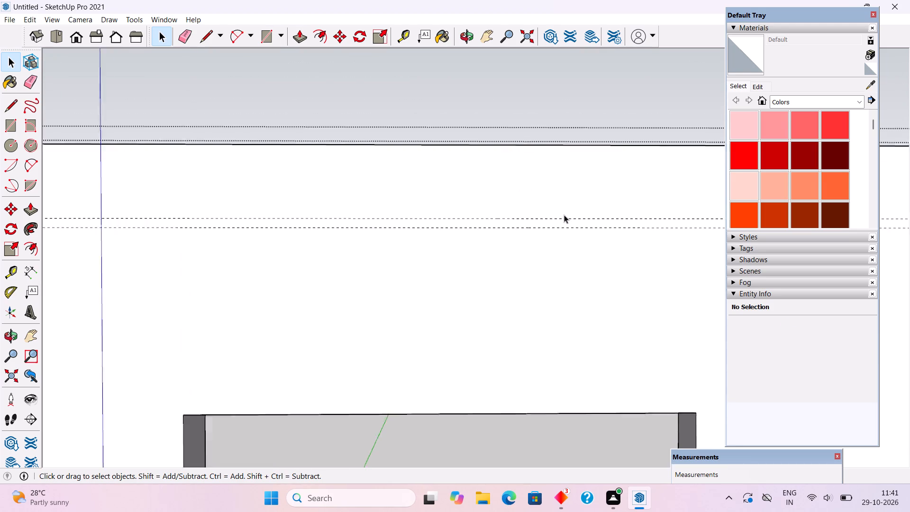
pyautogui.scroll(3, 564, 215)
pyautogui.click(571, 219)
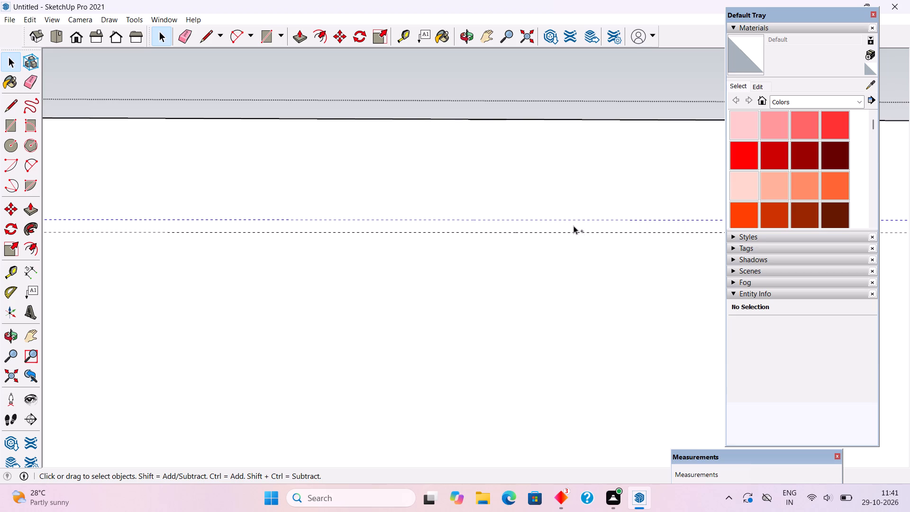
pyautogui.keyDown('ctrl'); pyautogui.click(576, 232); pyautogui.keyUp('ctrl')
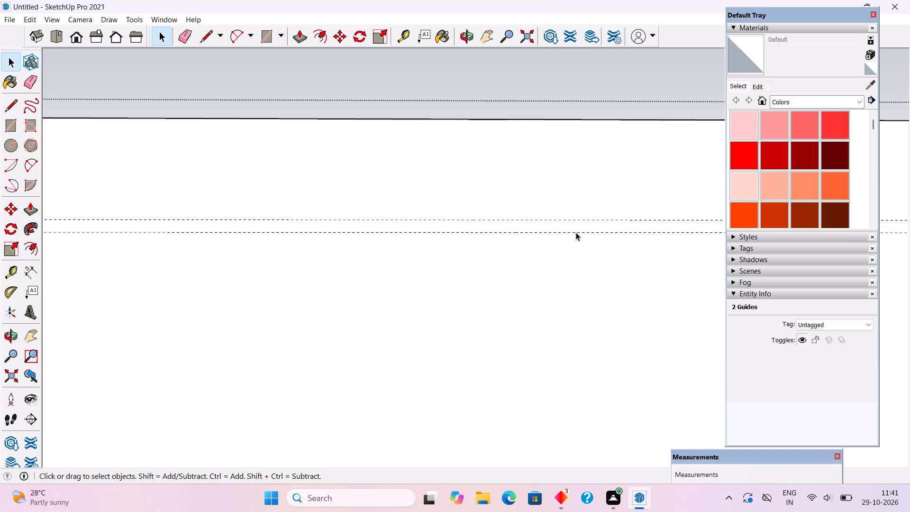
pyautogui.press('m')
pyautogui.click(576, 232)
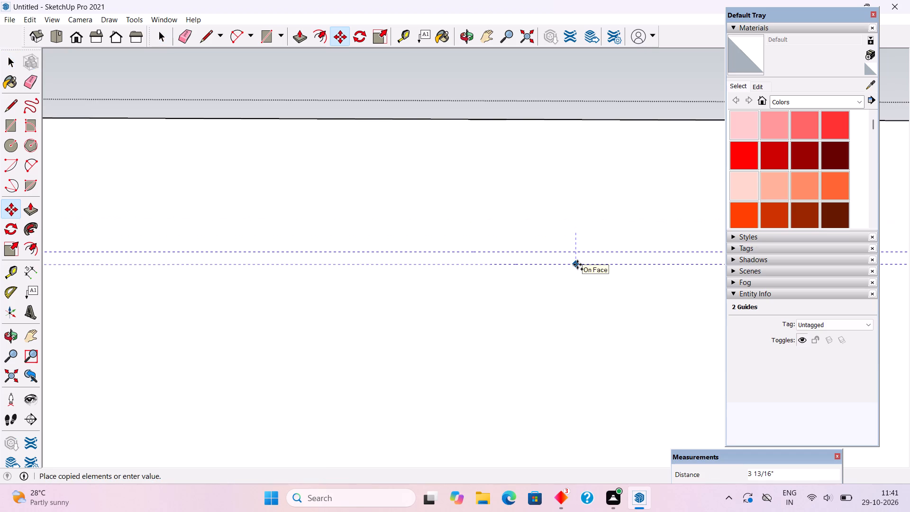
pyautogui.scroll(-11, 577, 265)
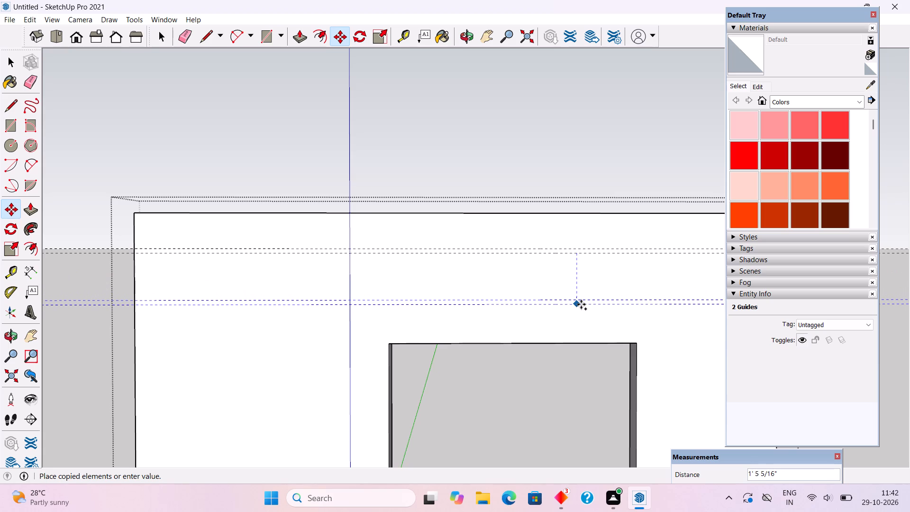
pyautogui.write("1.5'")
pyautogui.press('Return')
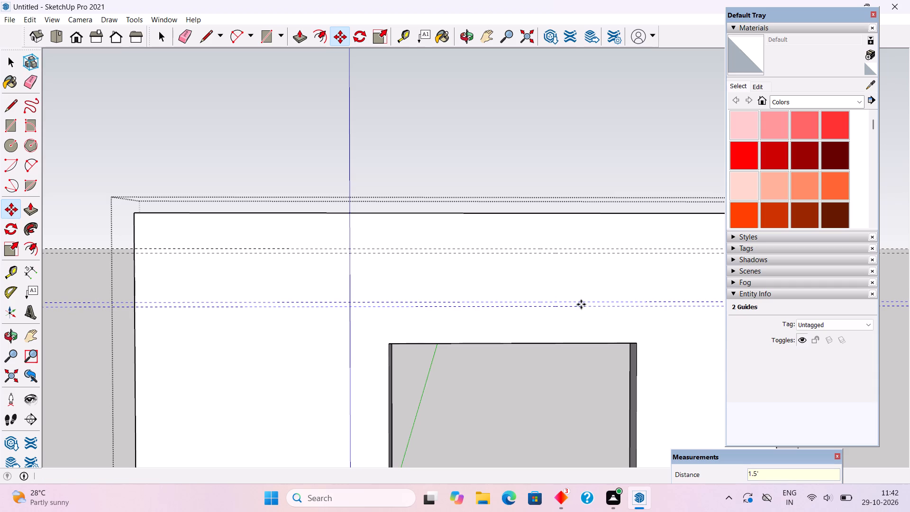
# Repeat the guide-pair copy 12 times down the wall at the same spacing.
pyautogui.press('x')
pyautogui.write('12')
pyautogui.press('Return')
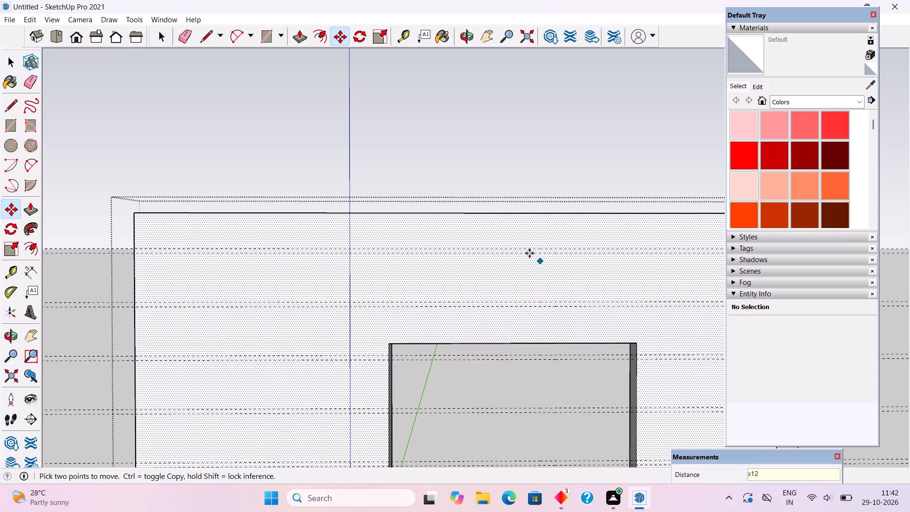
pyautogui.scroll(-7, 498, 175)
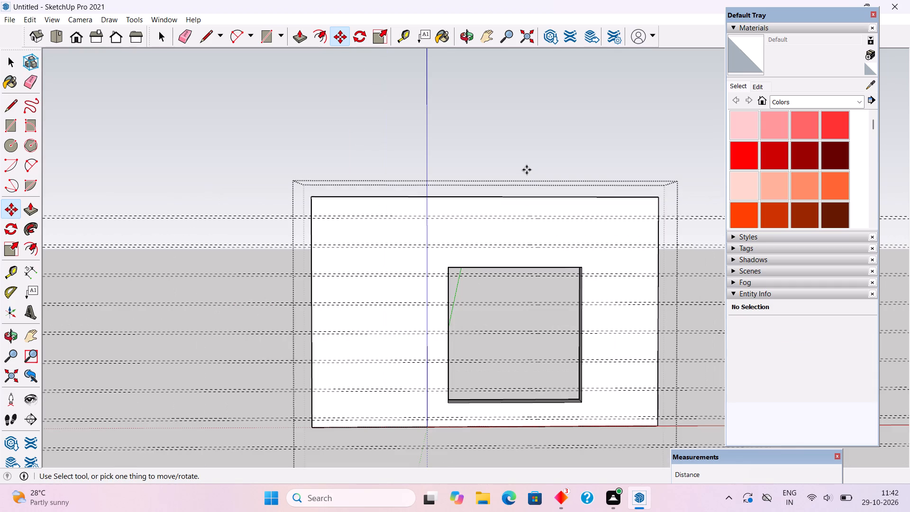
pyautogui.press('space')
# Draw a full-width rectangle on the wall face between the topmost pair of guides, 1 1/2" by about 18' 1".
pyautogui.scroll(4, 524, 247)
pyautogui.scroll(-5, 524, 247)
pyautogui.moveTo(576, 316); pyautogui.dragTo(588, 256, button='middle')
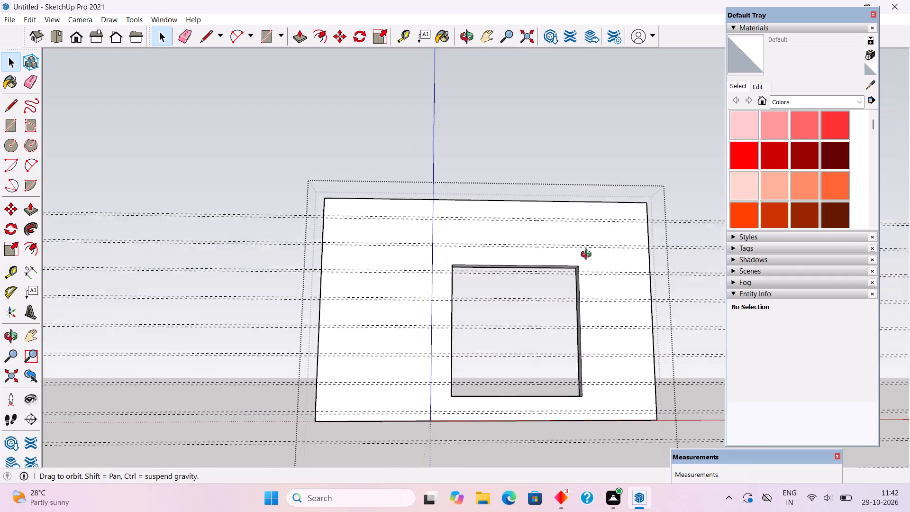
pyautogui.moveTo(588, 256); pyautogui.dragTo(590, 247, button='middle')
pyautogui.scroll(4, 595, 257)
pyautogui.tripleClick(595, 258)
pyautogui.scroll(3, 595, 258)
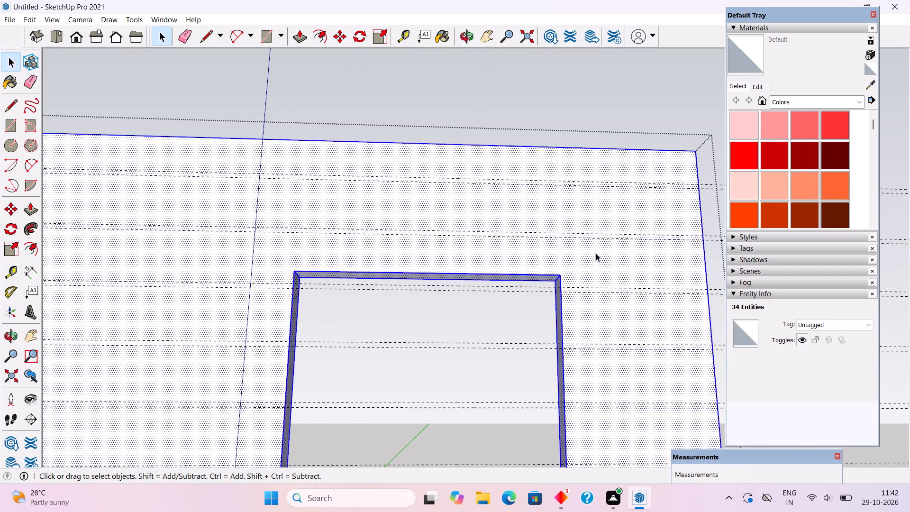
pyautogui.moveTo(603, 289); pyautogui.dragTo(630, 375, button='middle')
pyautogui.scroll(-5, 522, 256)
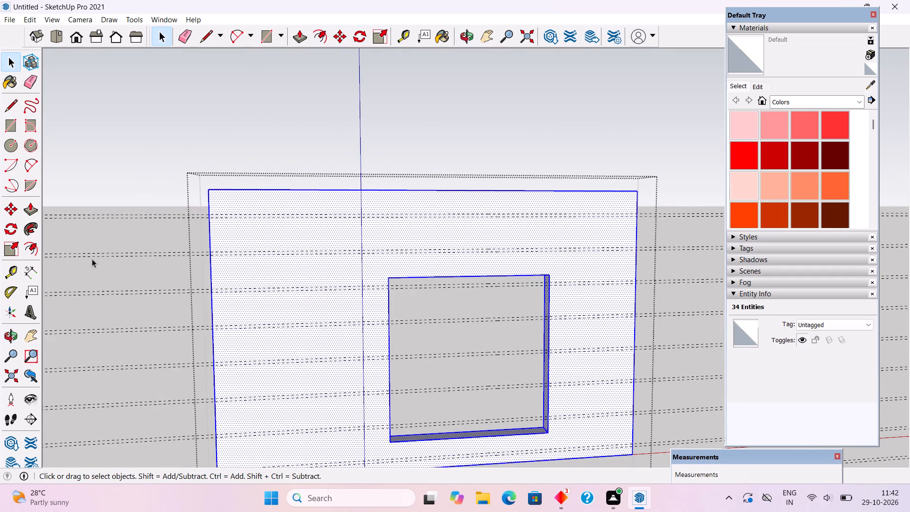
pyautogui.press('r')
pyautogui.scroll(8, 205, 227)
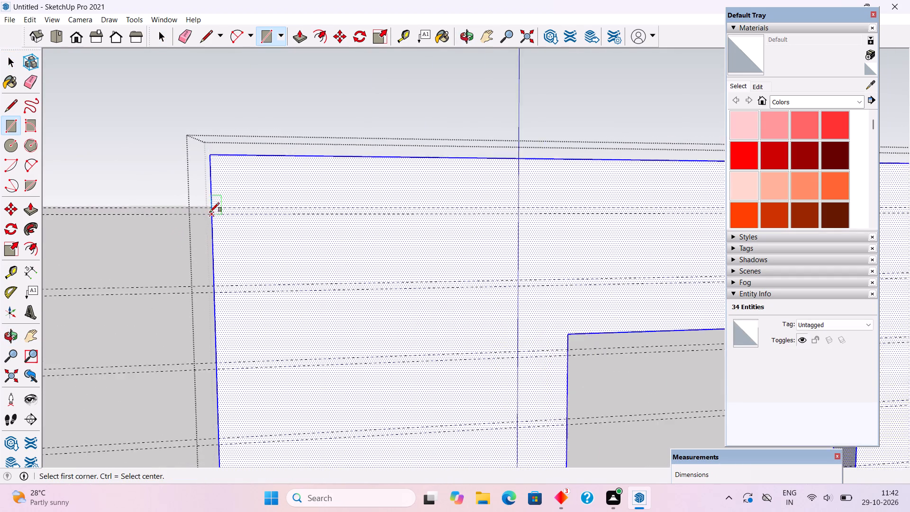
pyautogui.scroll(1, 210, 212)
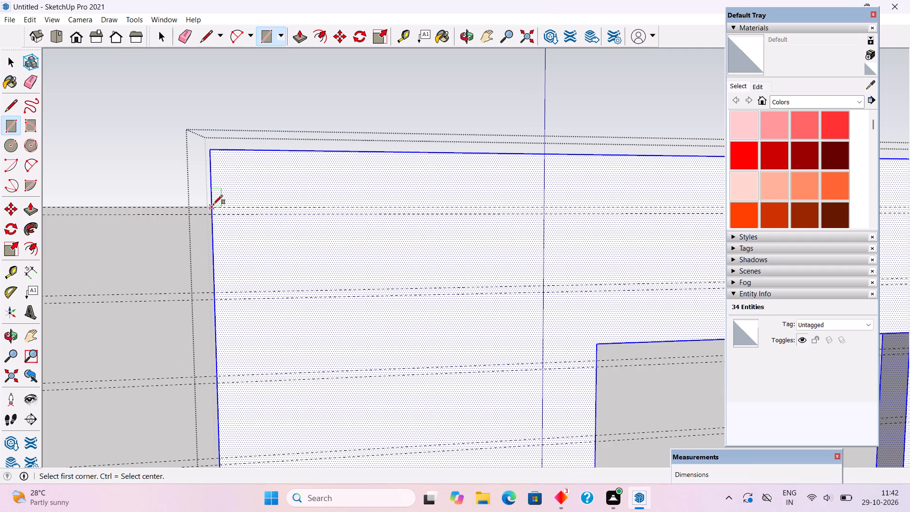
pyautogui.click(213, 204)
pyautogui.scroll(-8, 213, 204)
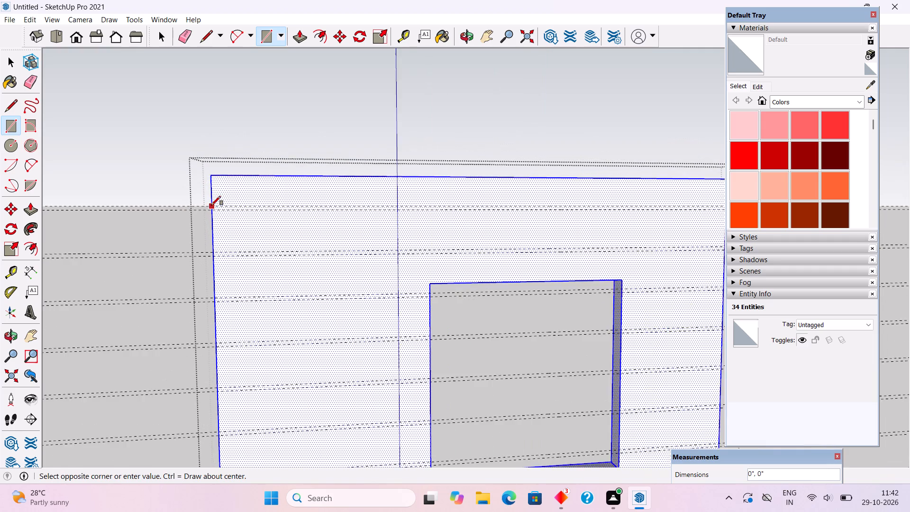
pyautogui.scroll(-2, 211, 205)
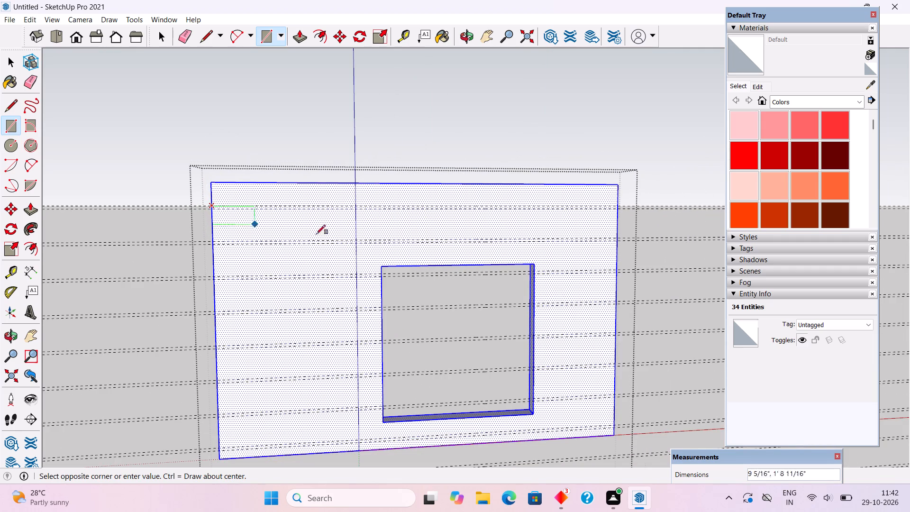
pyautogui.scroll(12, 614, 213)
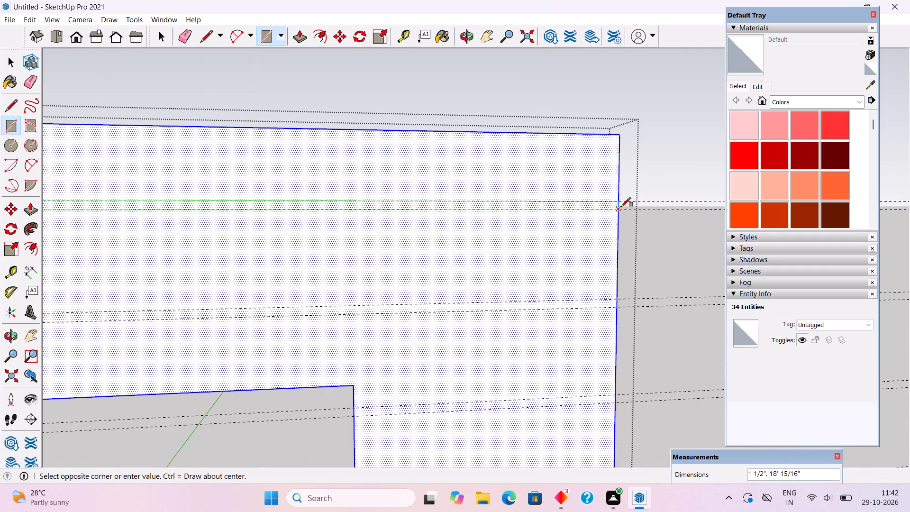
pyautogui.click(621, 207)
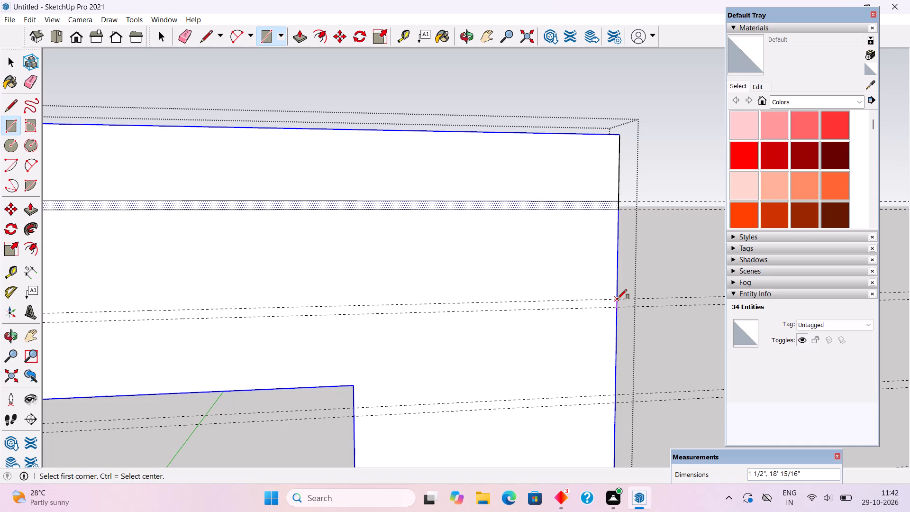
# Draw a full-width rectangle between the second pair of guides, 1 1/2" by about 18' 1".
pyautogui.click(618, 299)
pyautogui.scroll(-3, 618, 299)
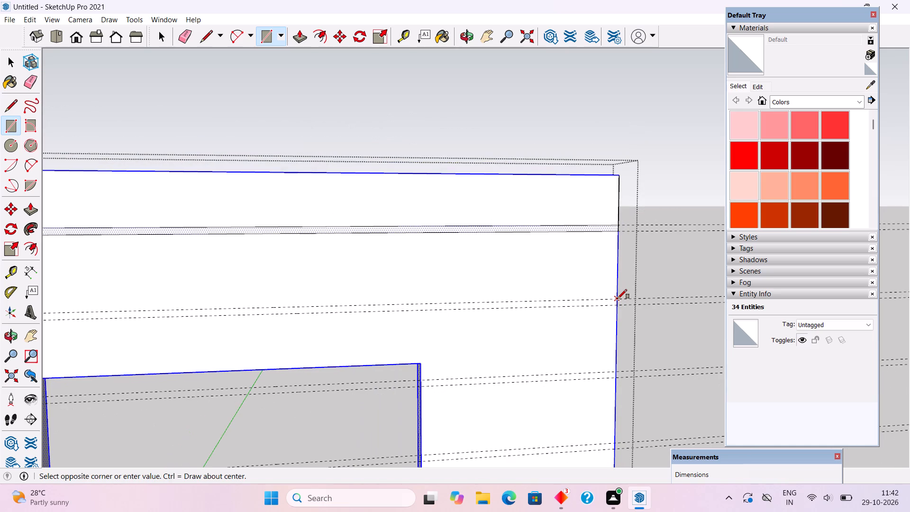
pyautogui.scroll(-4, 618, 299)
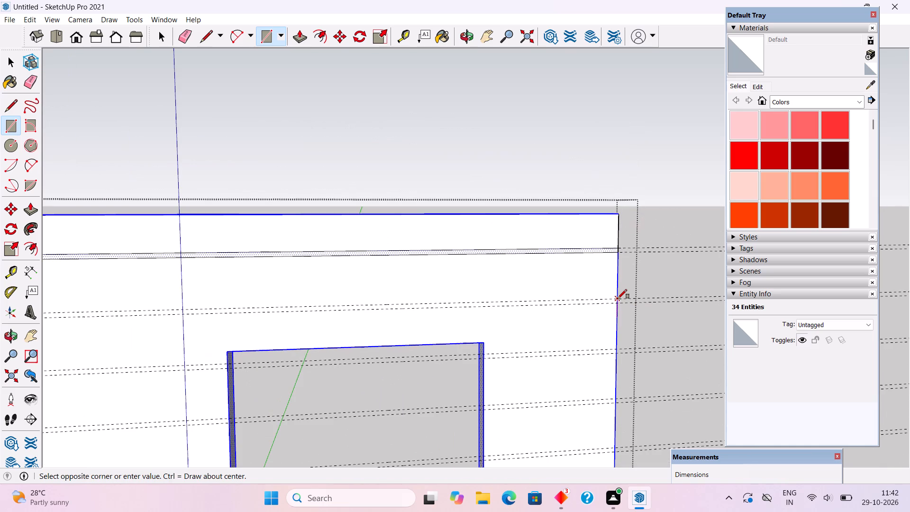
pyautogui.scroll(-2, 618, 299)
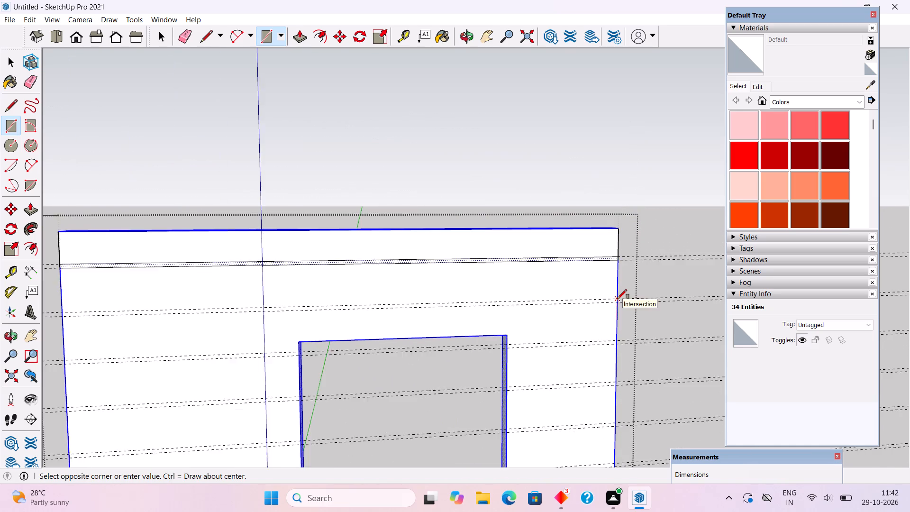
pyautogui.scroll(-2, 618, 299)
pyautogui.scroll(6, 189, 325)
pyautogui.scroll(4, 154, 310)
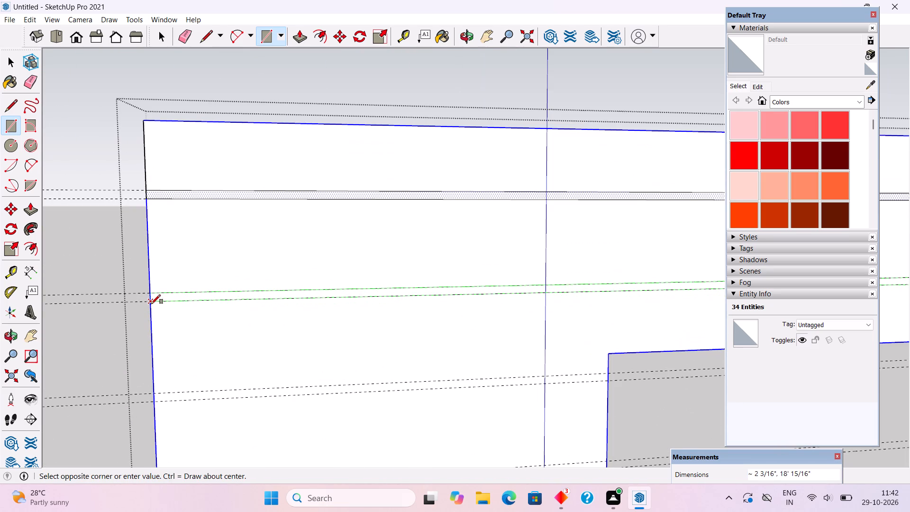
pyautogui.click(151, 303)
# Draw 1 1/2" high rectangles between the third pair of guides, one on each side of the window opening.
pyautogui.click(155, 392)
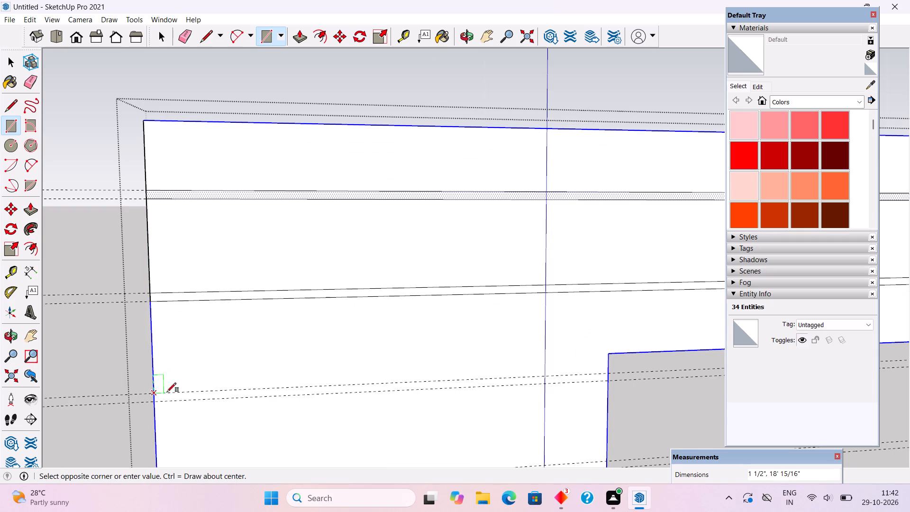
pyautogui.click(606, 381)
pyautogui.scroll(-9, 357, 327)
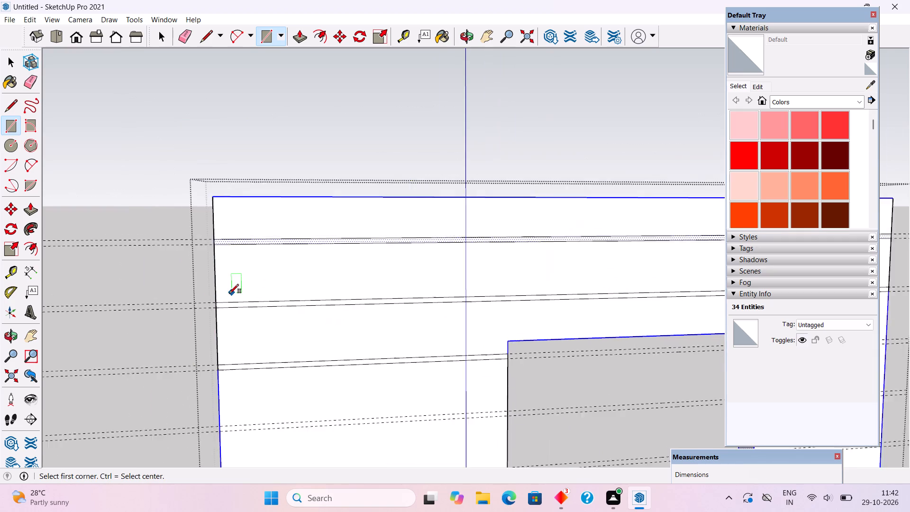
pyautogui.scroll(-4, 229, 293)
pyautogui.scroll(5, 717, 361)
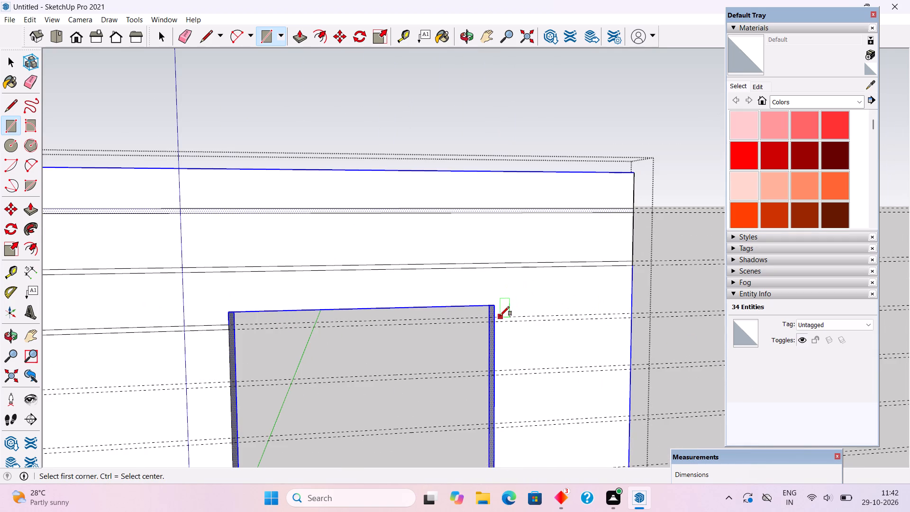
pyautogui.click(495, 317)
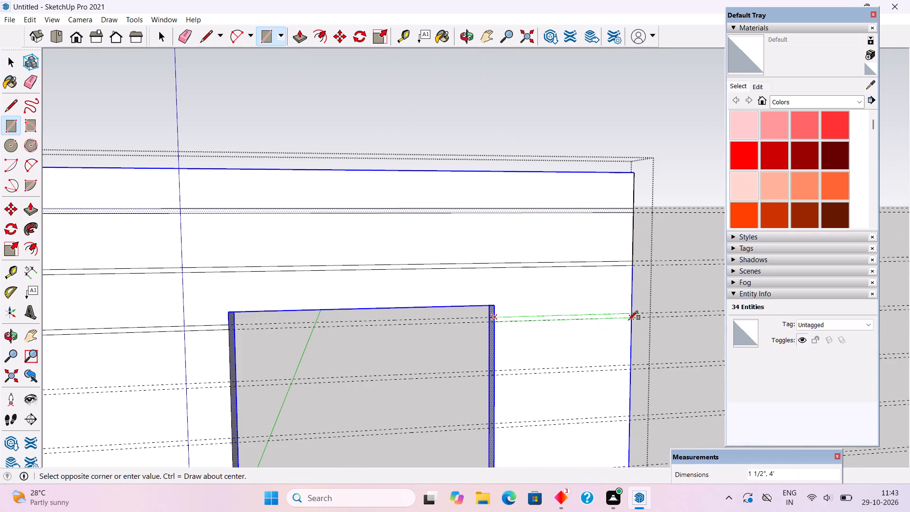
pyautogui.click(629, 320)
# Draw 1 1/2" by 4' rectangles between the fourth and fifth guide pairs, from the window opening to the wall's right edge.
pyautogui.scroll(-5, 647, 214)
pyautogui.scroll(5, 570, 328)
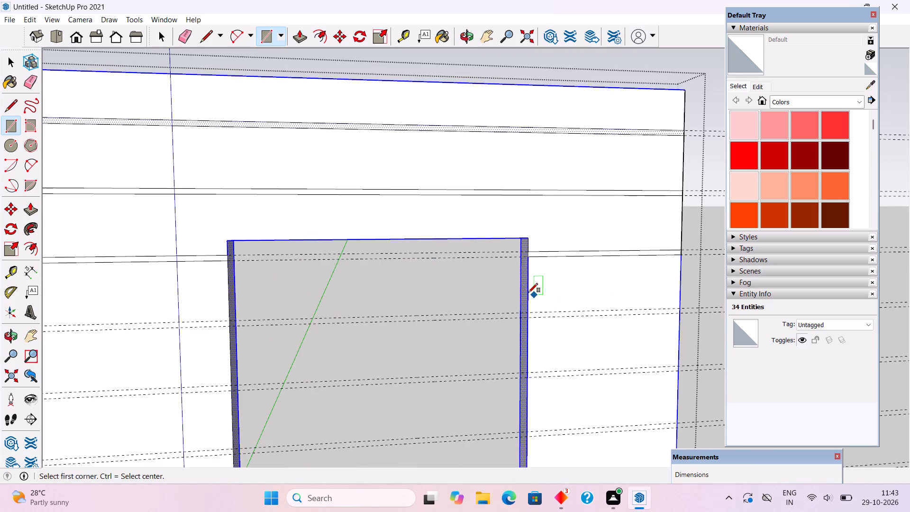
pyautogui.click(530, 311)
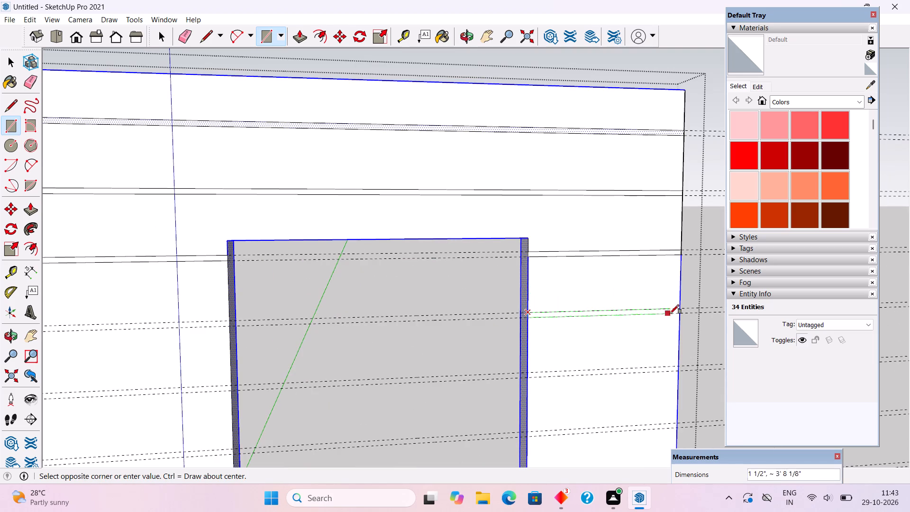
pyautogui.click(680, 313)
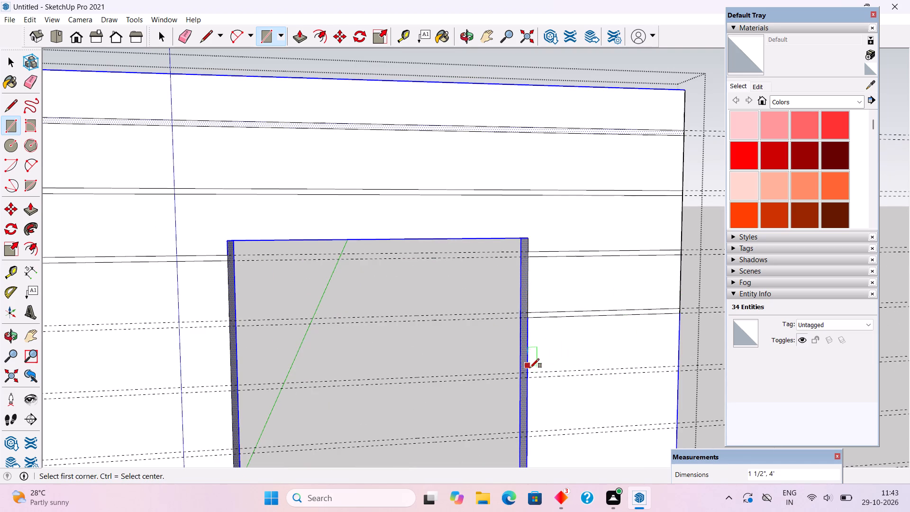
pyautogui.click(530, 370)
pyautogui.click(678, 370)
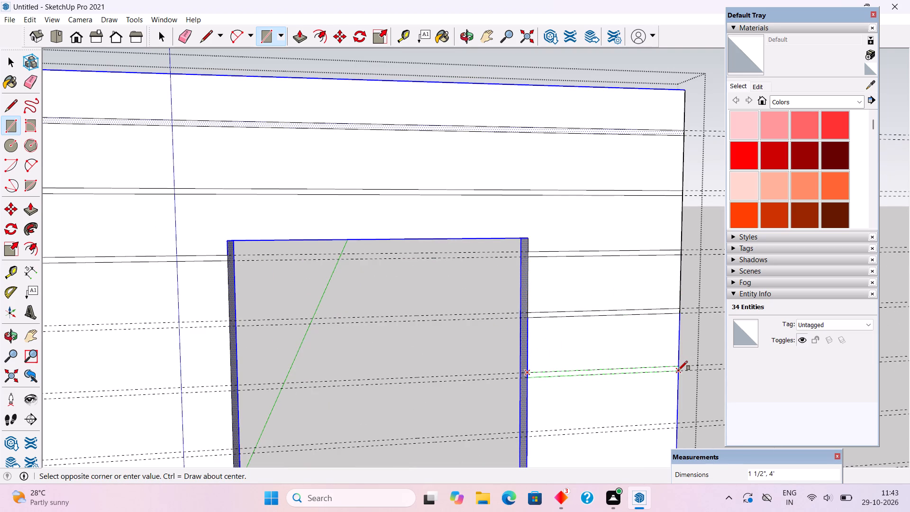
# Draw 1 1/2" by 4' rectangles between the sixth and seventh guide pairs, from the window opening to the wall's right edge.
pyautogui.scroll(-4, 643, 255)
pyautogui.scroll(-3, 626, 214)
pyautogui.scroll(6, 673, 421)
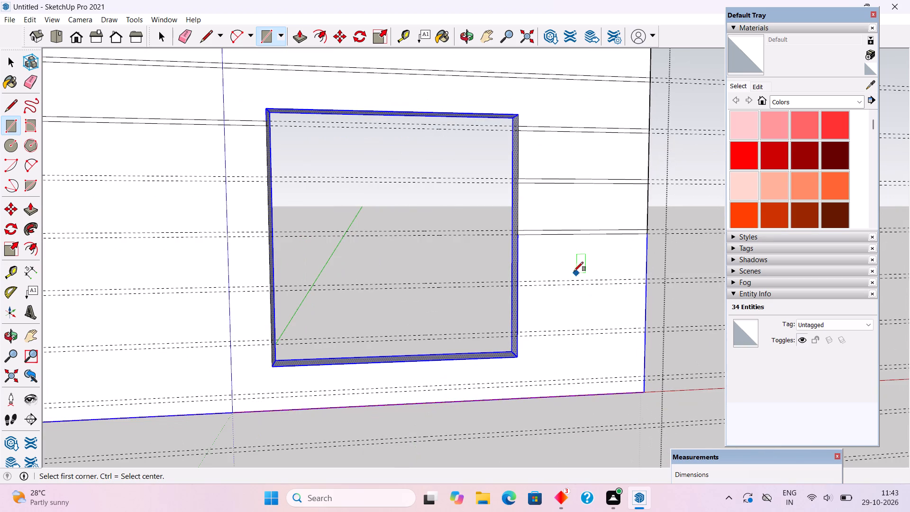
pyautogui.click(520, 282)
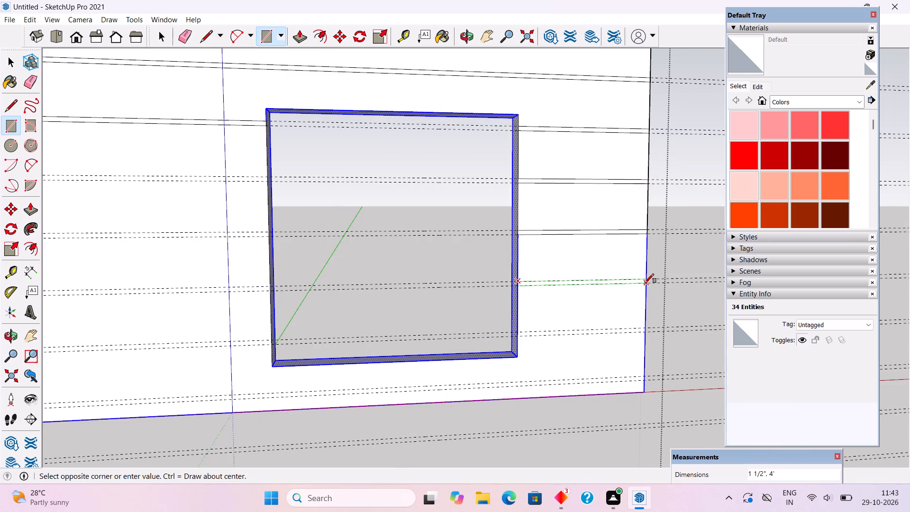
pyautogui.click(647, 283)
pyautogui.click(519, 332)
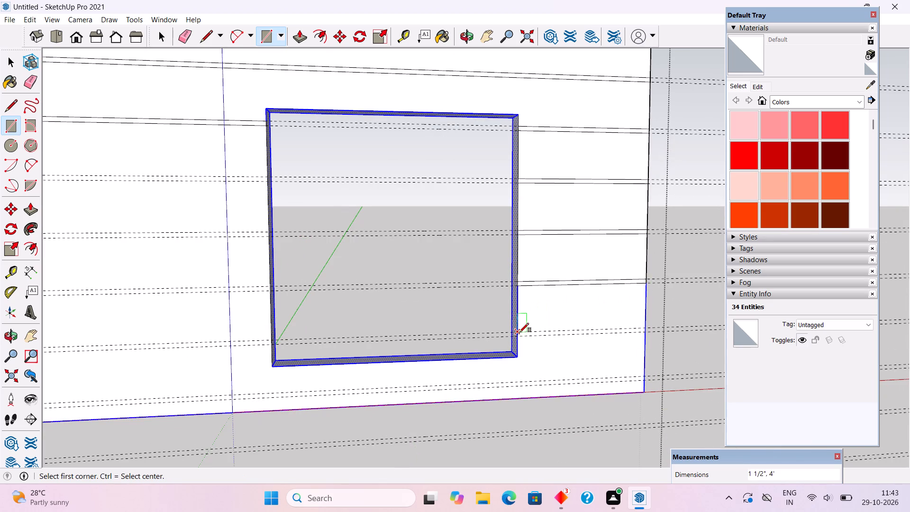
pyautogui.click(643, 331)
pyautogui.scroll(-3, 692, 280)
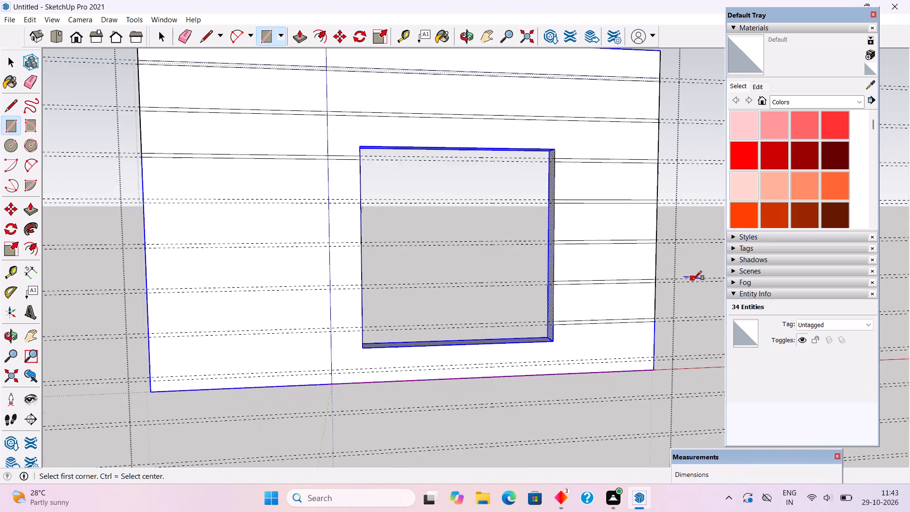
# Draw 1 1/2" by about 7' 1" rectangles between the fourth and fifth guide pairs, from the wall's left edge to the window opening.
pyautogui.scroll(-1, 692, 280)
pyautogui.scroll(5, 220, 210)
pyautogui.scroll(4, 176, 201)
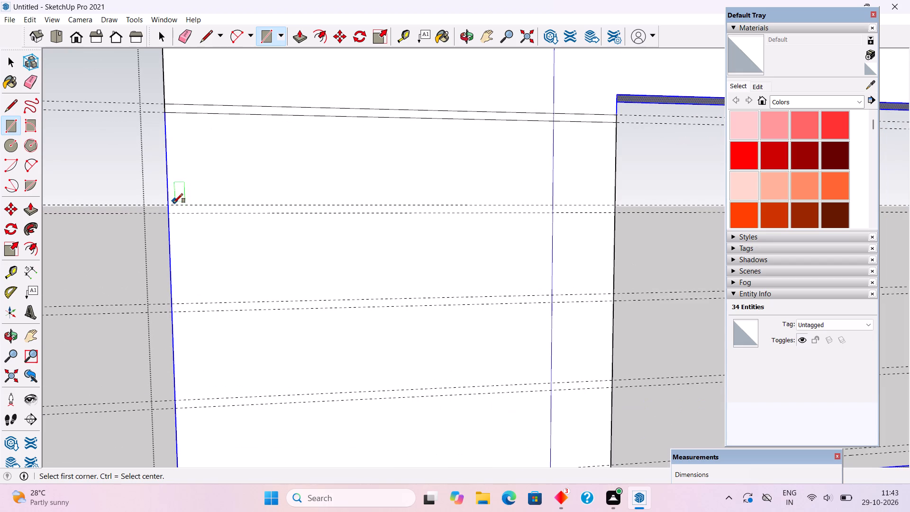
pyautogui.click(169, 207)
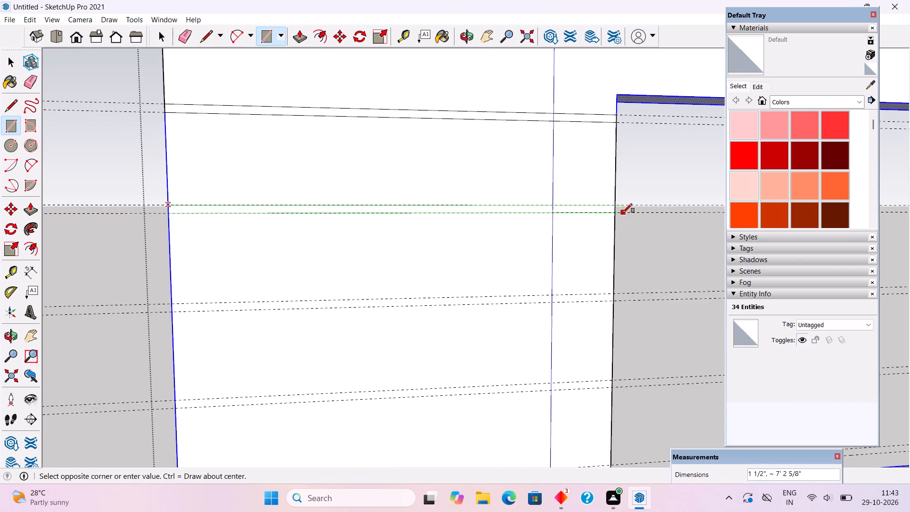
pyautogui.click(618, 213)
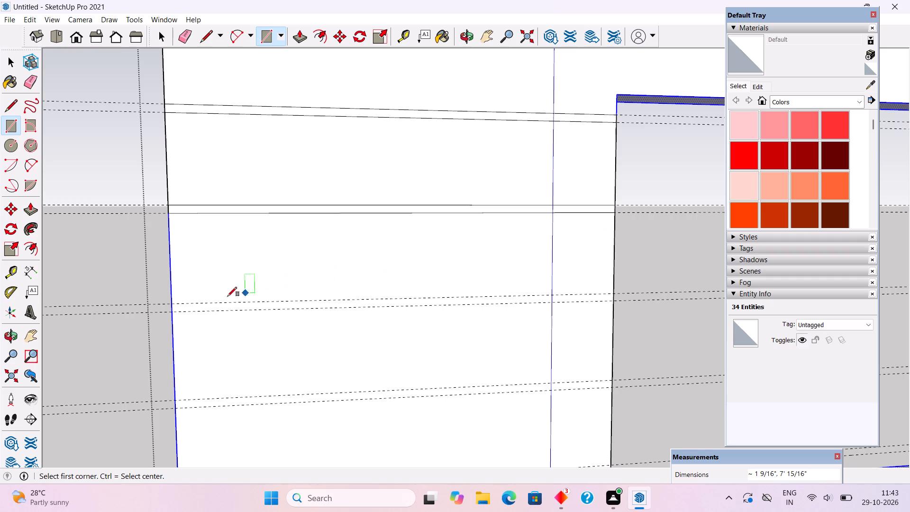
pyautogui.click(173, 304)
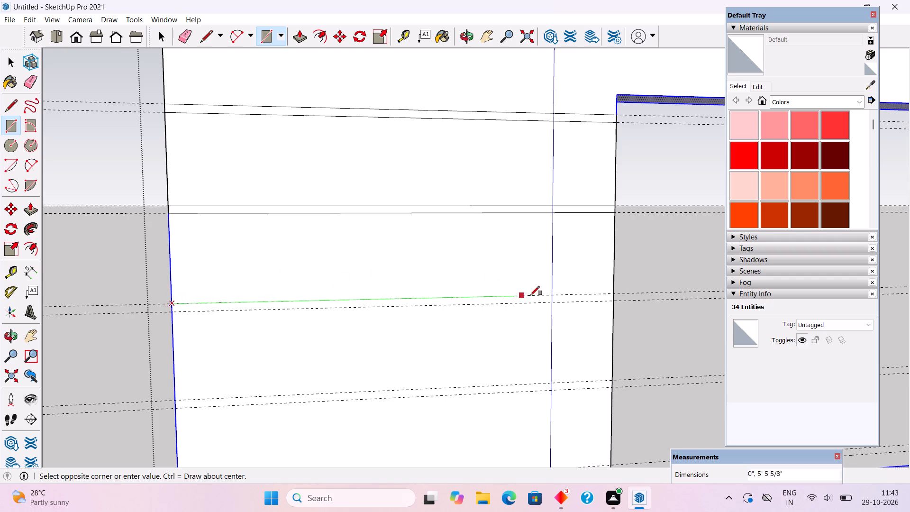
pyautogui.click(614, 302)
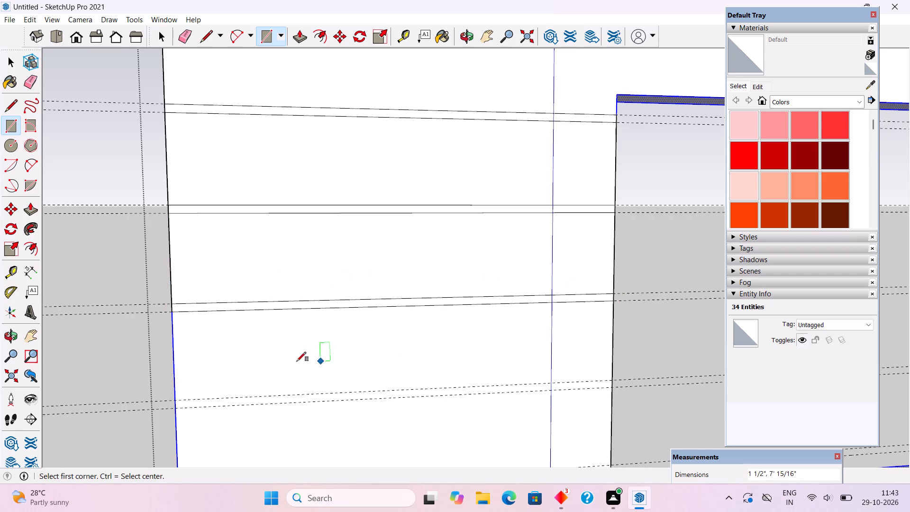
# Draw 1 1/2" by about 7' 1" rectangles between the sixth and seventh guide pairs, from the wall's left edge to the window opening.
pyautogui.click(177, 402)
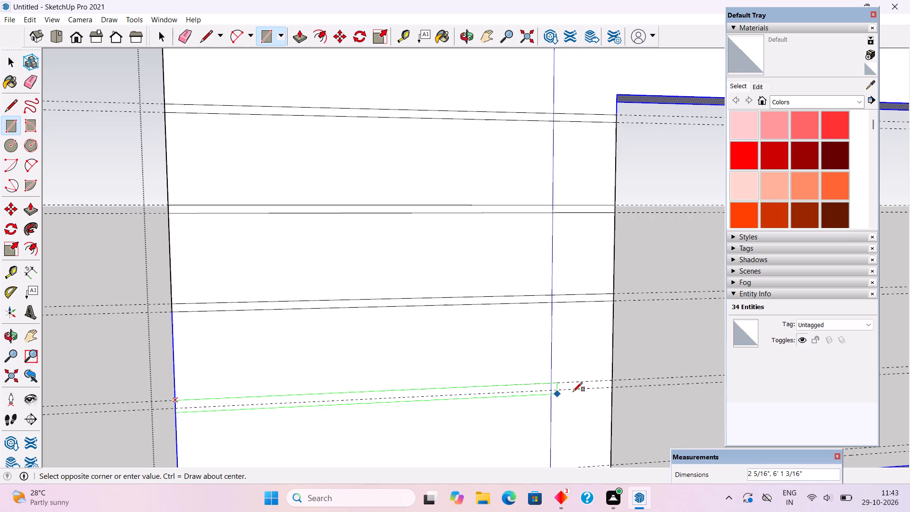
pyautogui.click(613, 387)
pyautogui.scroll(-5, 537, 278)
pyautogui.scroll(-4, 480, 176)
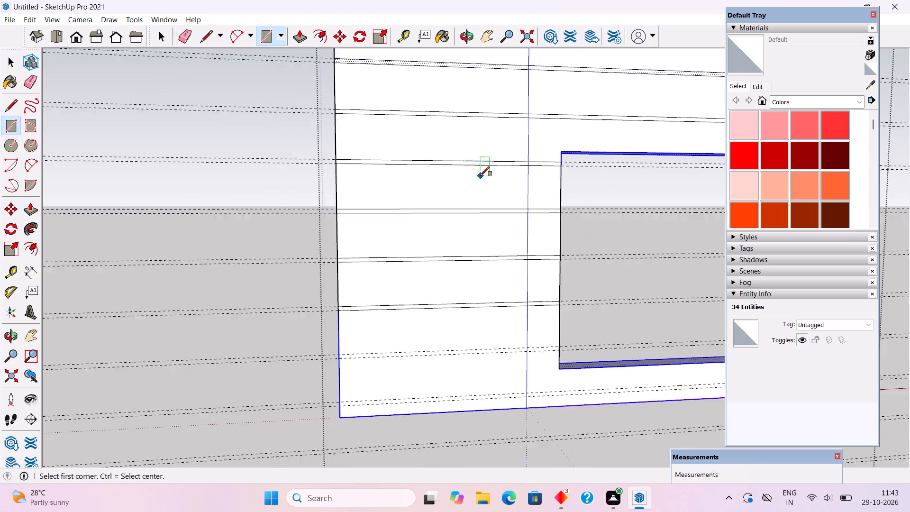
pyautogui.scroll(-2, 490, 196)
pyautogui.scroll(3, 621, 384)
pyautogui.moveTo(612, 357); pyautogui.dragTo(604, 305, button='middle')
pyautogui.scroll(2, 549, 283)
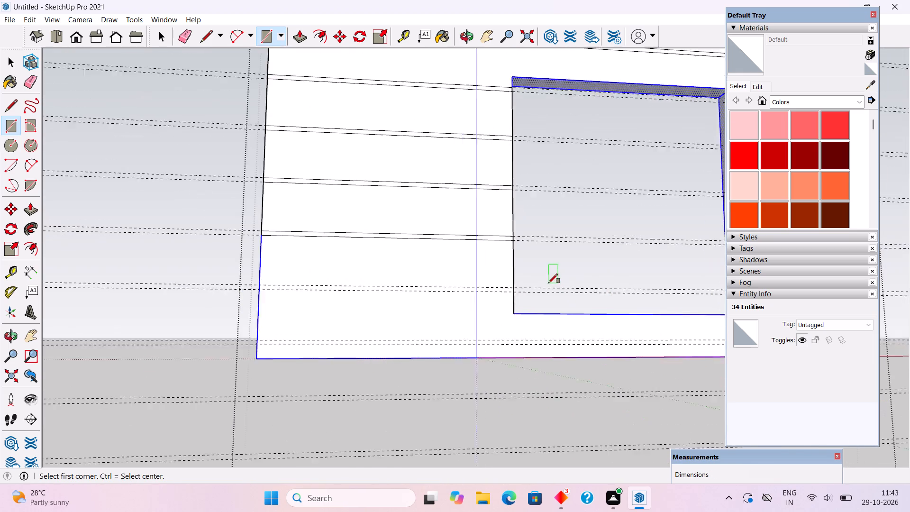
pyautogui.scroll(3, 548, 283)
pyautogui.click(87, 283)
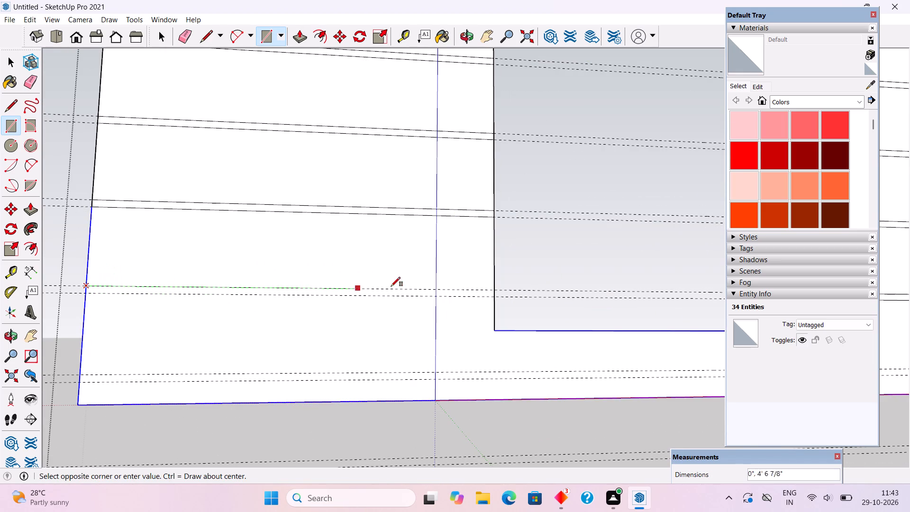
pyautogui.click(496, 295)
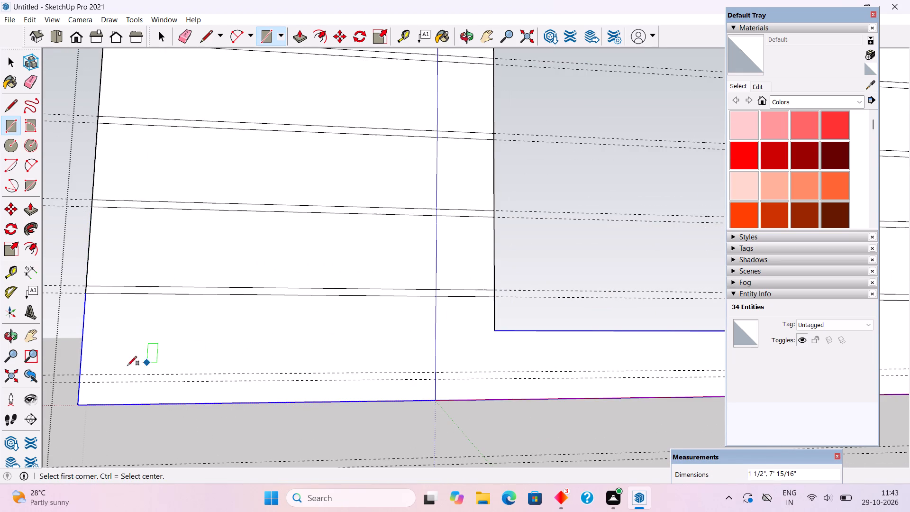
# Draw a full-width 1 1/2" high rectangle between the lowest guide pair on the wall, below the window opening.
pyautogui.click(80, 375)
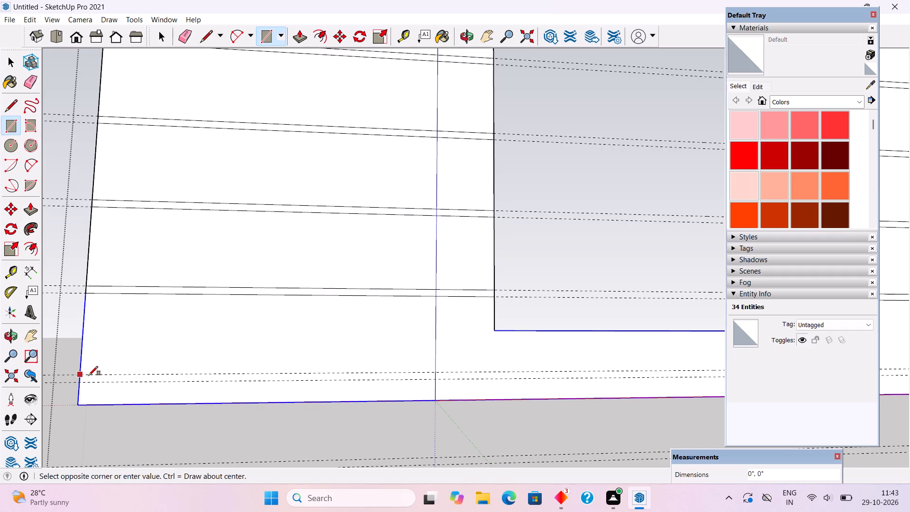
pyautogui.scroll(-8, 89, 375)
pyautogui.scroll(1, 619, 374)
pyautogui.click(619, 374)
pyautogui.press('space')
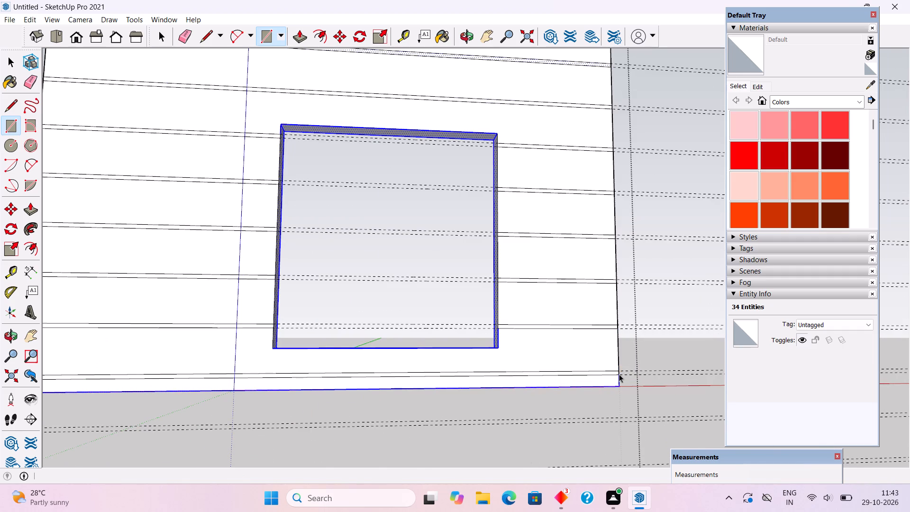
# Pull the two full-width strips above the window opening out from the wall face by 0.5".
pyautogui.scroll(-4, 529, 349)
pyautogui.scroll(-4, 443, 323)
pyautogui.moveTo(376, 312); pyautogui.dragTo(619, 374, button='middle')
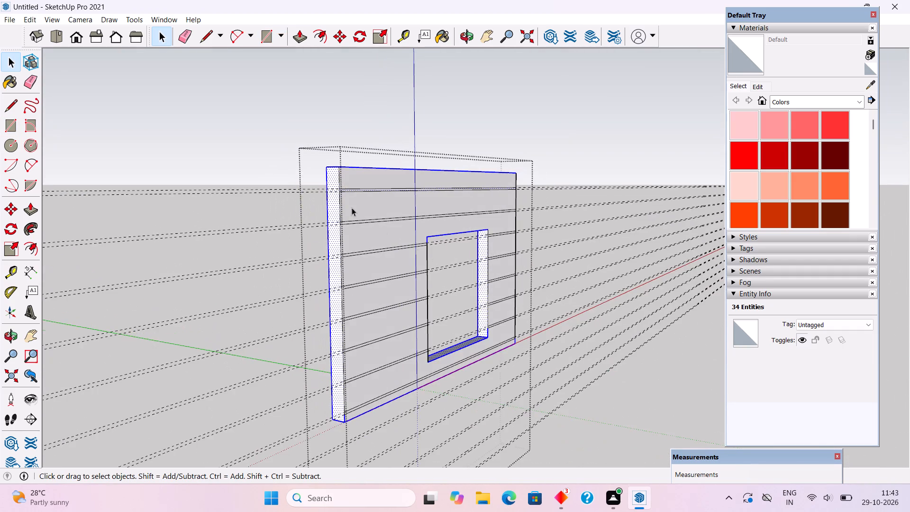
pyautogui.scroll(18, 346, 204)
pyautogui.moveTo(364, 197); pyautogui.dragTo(393, 216, button='middle')
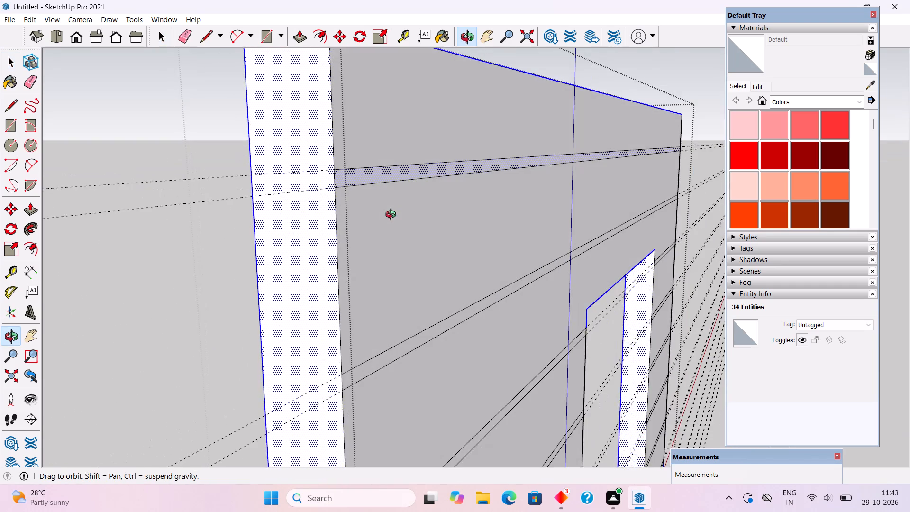
pyautogui.moveTo(393, 216); pyautogui.dragTo(395, 212, button='middle')
pyautogui.press('p')
pyautogui.click(363, 174)
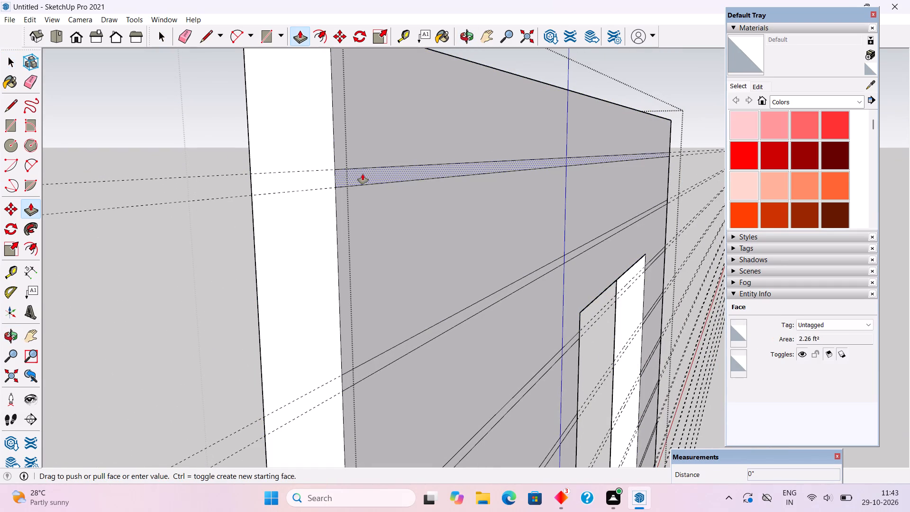
pyautogui.write('.5"')
pyautogui.press('Return')
pyautogui.doubleClick(356, 374)
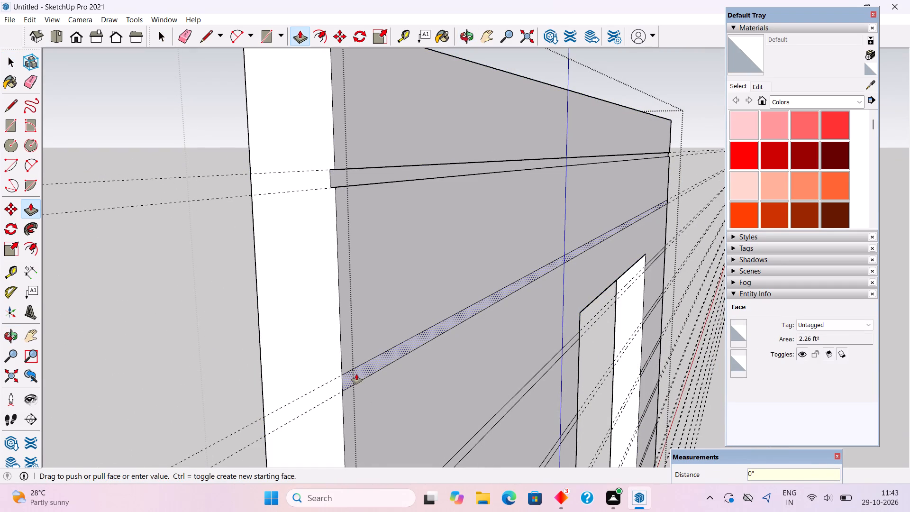
# Pull the third and fourth strips from the top, on the window's left side, out by the same 0.5".
pyautogui.scroll(-10, 321, 227)
pyautogui.scroll(-4, 340, 176)
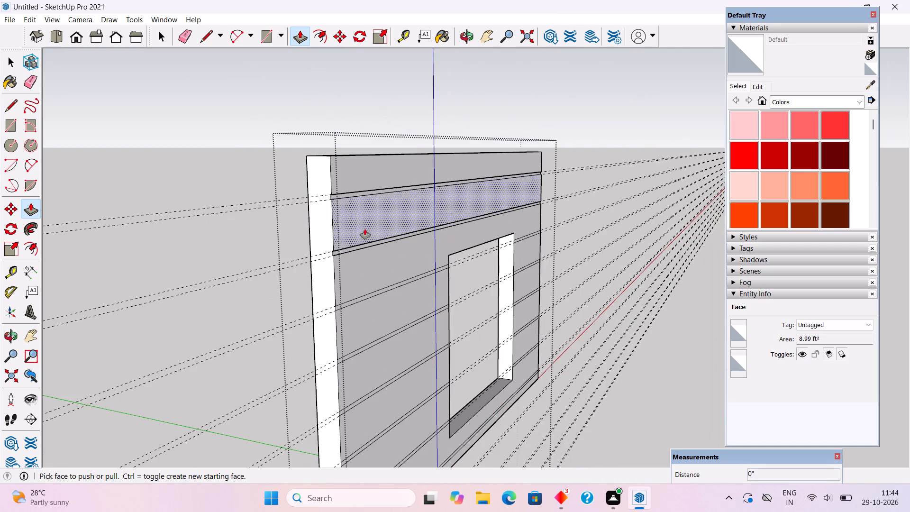
pyautogui.scroll(6, 332, 331)
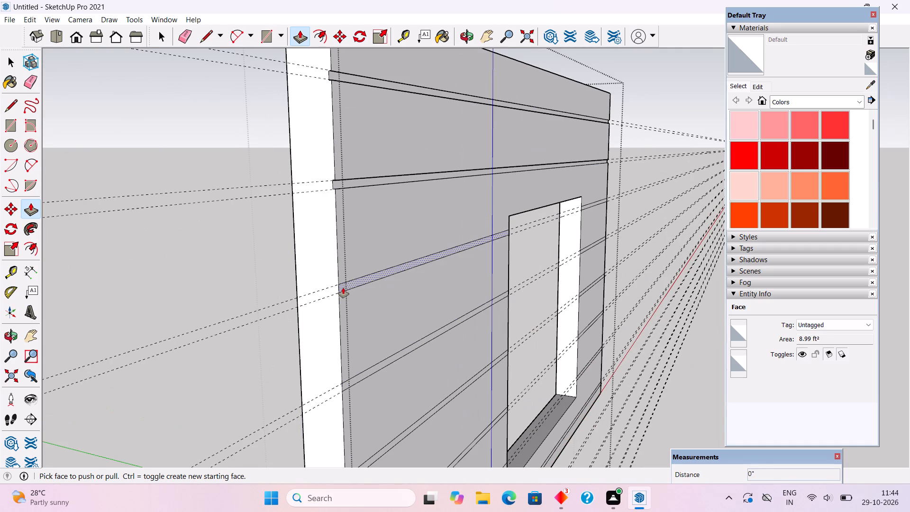
pyautogui.doubleClick(343, 288)
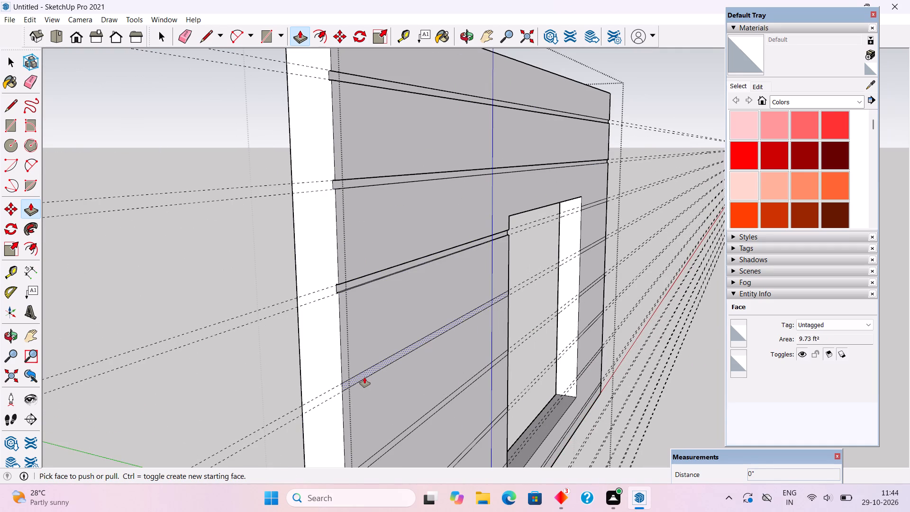
pyautogui.doubleClick(364, 377)
# Pull the remaining three strips left of the window and the full-width bottom strip out by the same 0.5".
pyautogui.scroll(-12, 346, 245)
pyautogui.scroll(2, 377, 413)
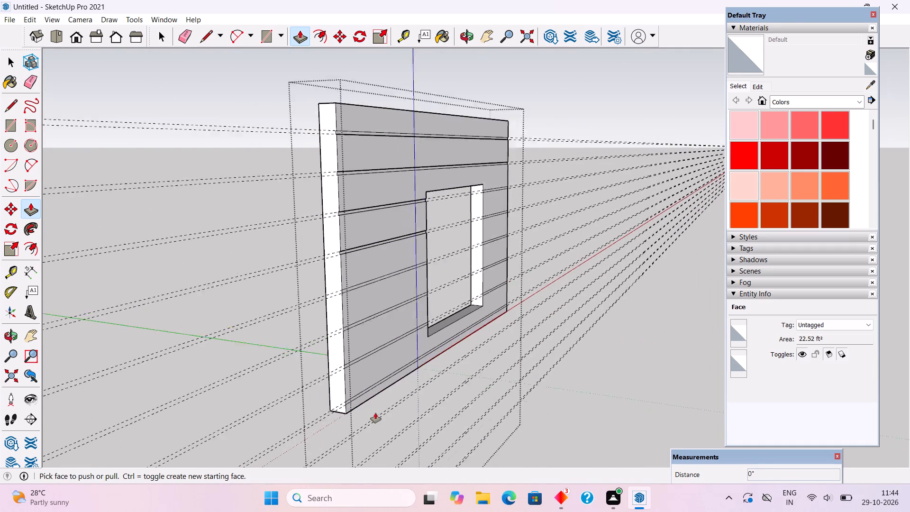
pyautogui.scroll(7, 375, 413)
pyautogui.scroll(-1, 369, 384)
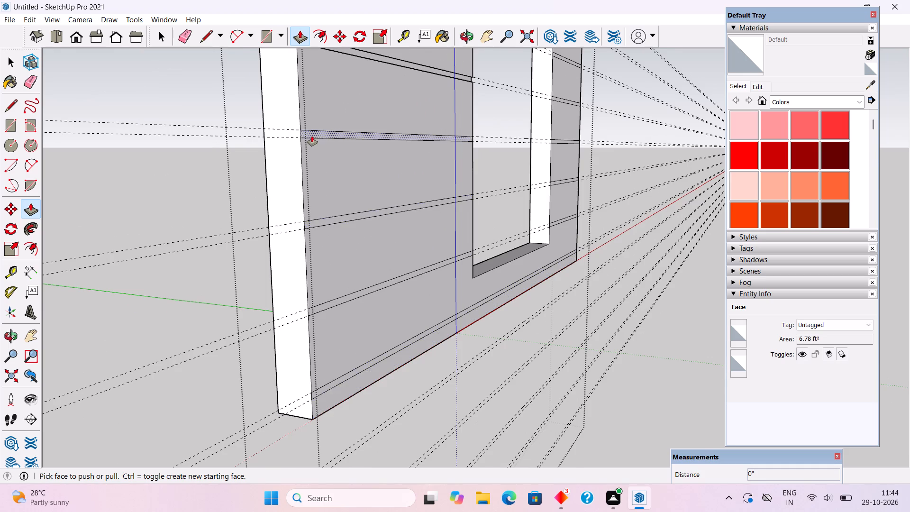
pyautogui.scroll(2, 312, 136)
pyautogui.doubleClick(312, 136)
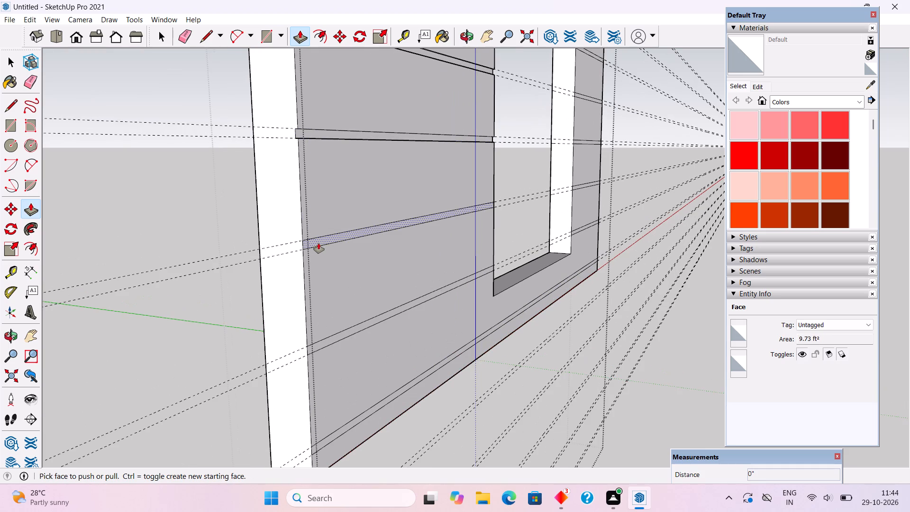
pyautogui.doubleClick(318, 243)
pyautogui.doubleClick(333, 340)
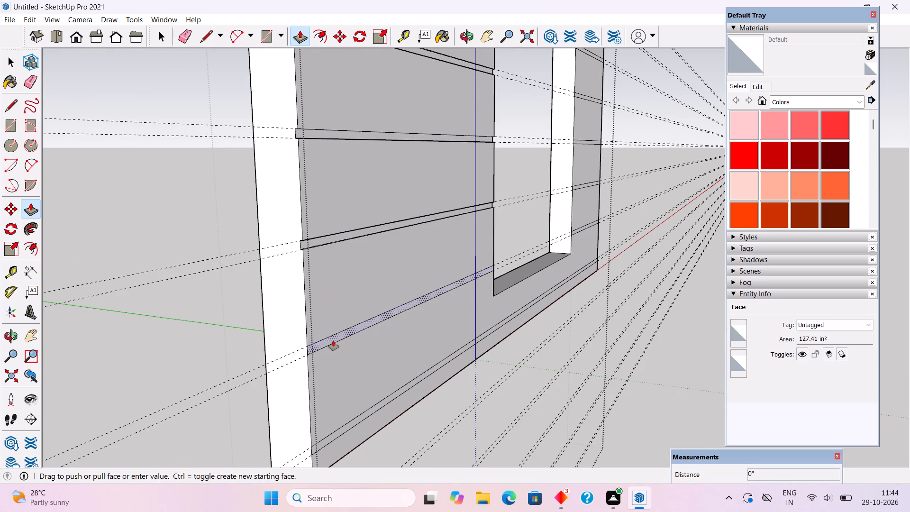
pyautogui.doubleClick(358, 418)
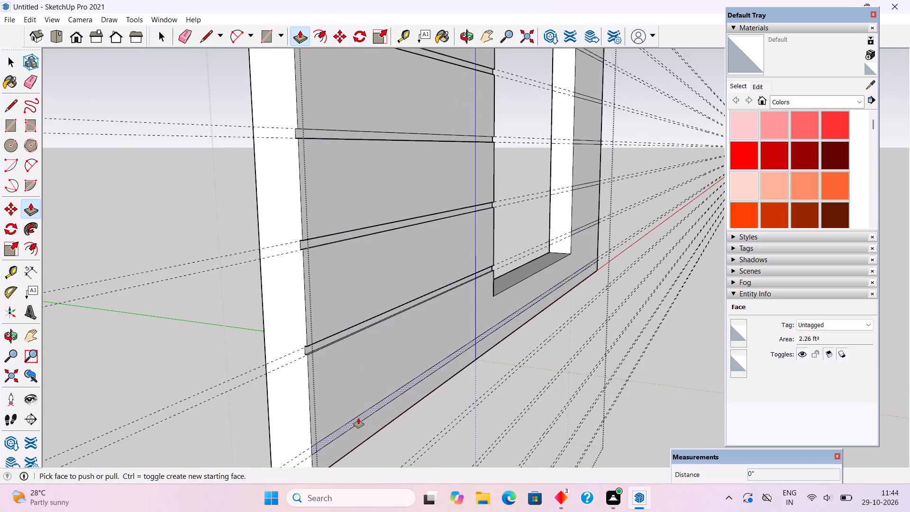
# Pull the five short strips between the window opening and the wall's right edge out by the same 0.5".
pyautogui.scroll(-10, 237, 377)
pyautogui.scroll(6, 502, 183)
pyautogui.scroll(3, 432, 209)
pyautogui.doubleClick(352, 217)
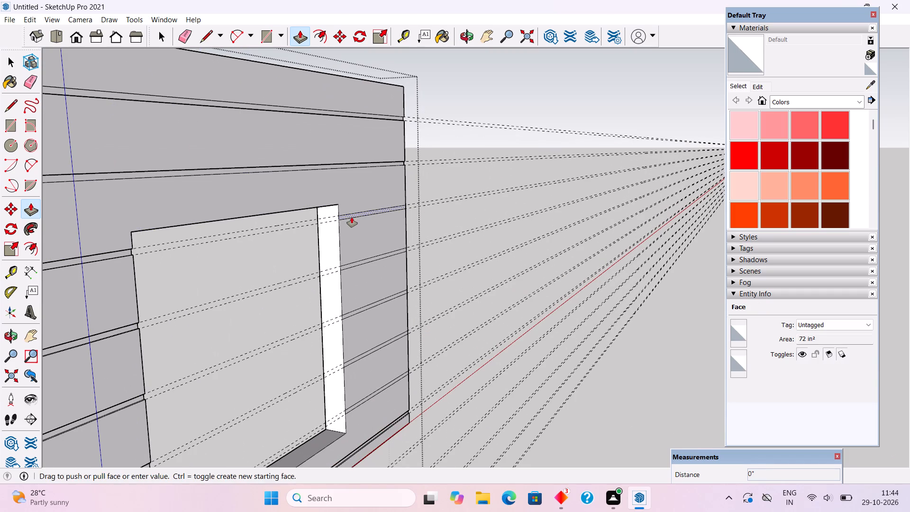
pyautogui.doubleClick(367, 261)
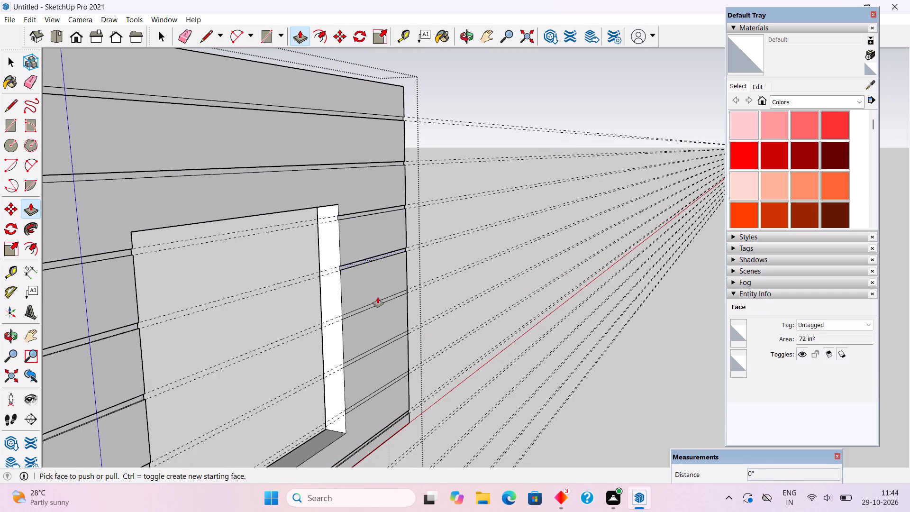
pyautogui.doubleClick(379, 305)
pyautogui.doubleClick(391, 340)
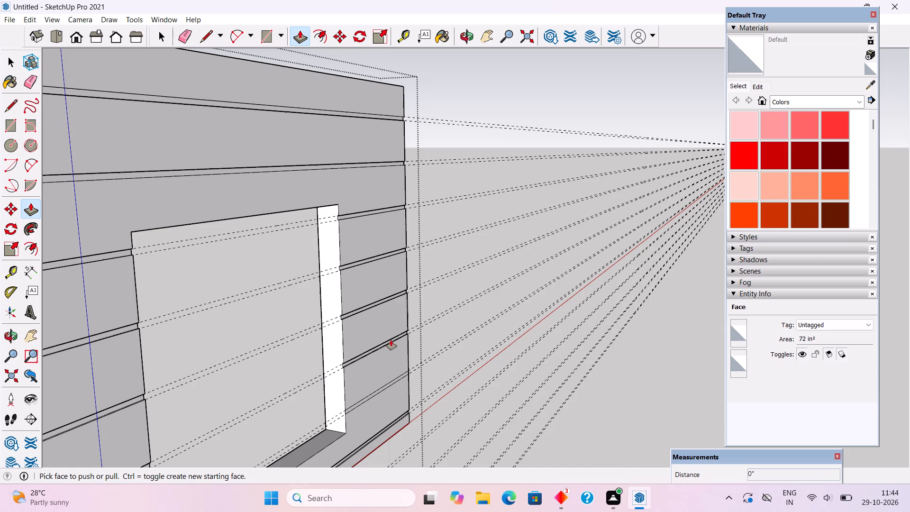
pyautogui.doubleClick(365, 401)
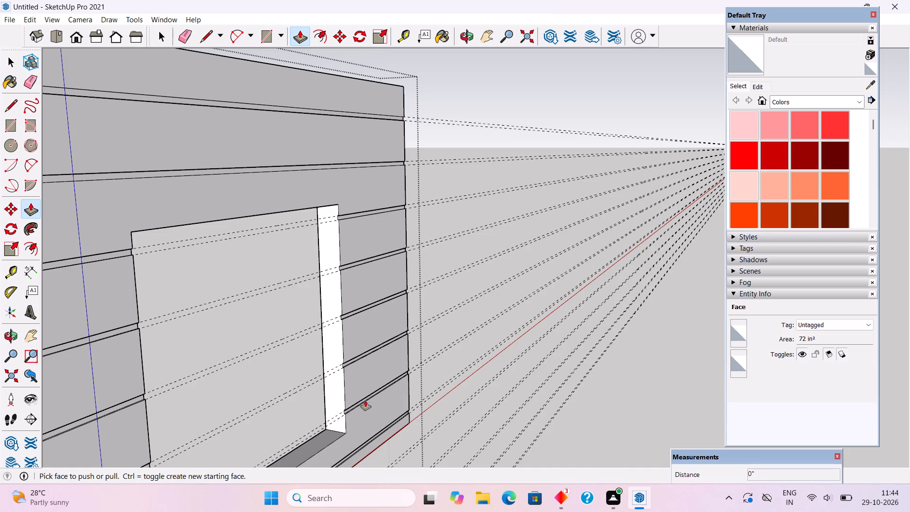
pyautogui.press('space')
# Close the wall group and delete all construction guides from the model.
pyautogui.scroll(-15, 464, 285)
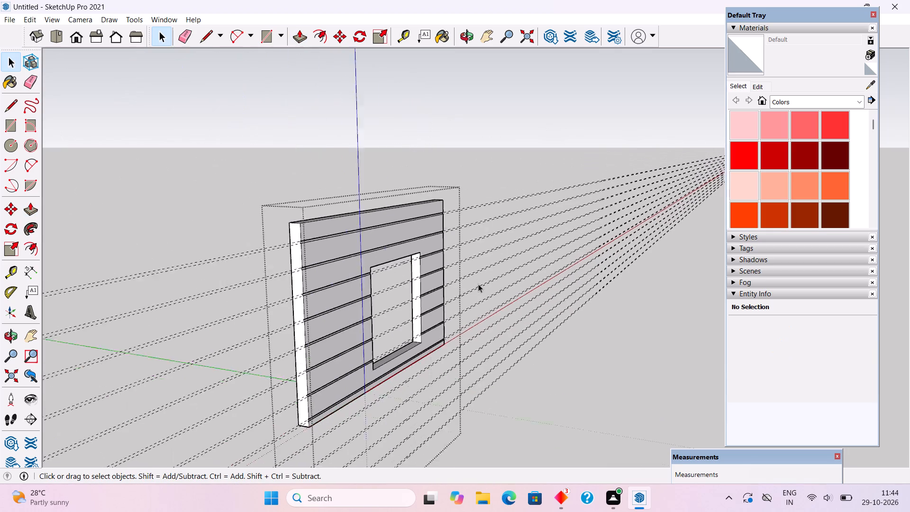
pyautogui.scroll(-2, 478, 284)
pyautogui.moveTo(531, 301); pyautogui.dragTo(262, 268, button='middle')
pyautogui.click(197, 170)
pyautogui.scroll(5, 596, 333)
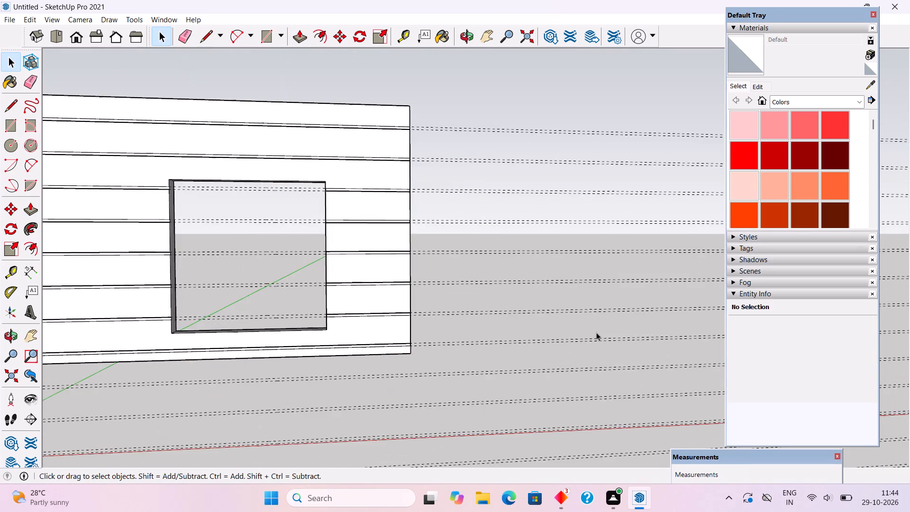
pyautogui.scroll(-7, 596, 332)
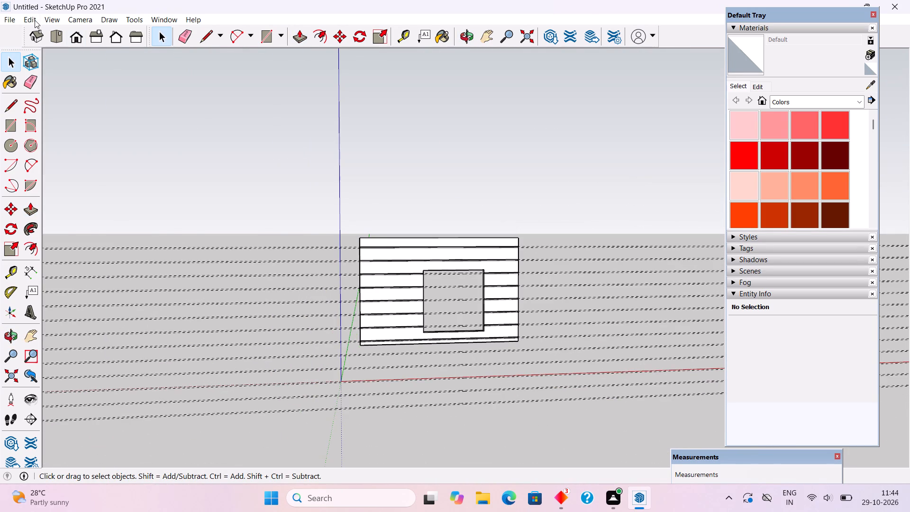
pyautogui.click(35, 20)
pyautogui.click(91, 126)
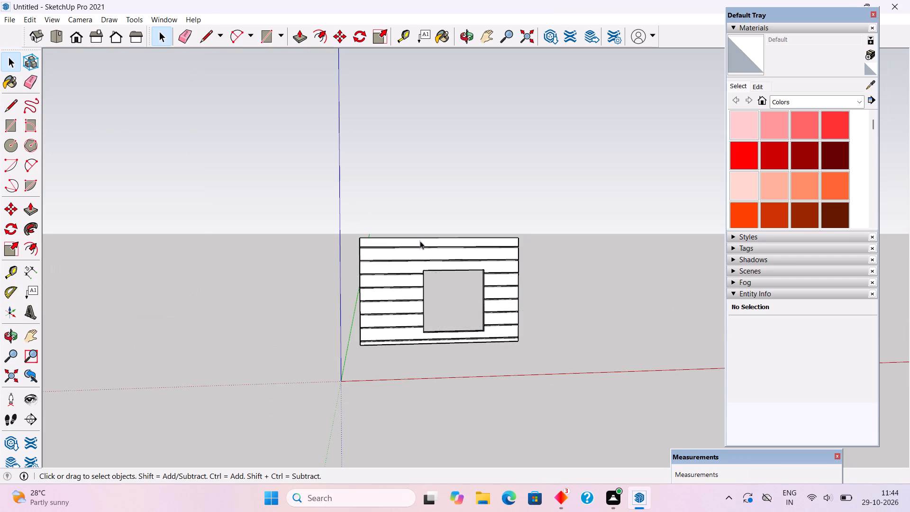
# Unhide all hidden parts of the house model.
pyautogui.scroll(5, 527, 298)
pyautogui.moveTo(531, 314); pyautogui.dragTo(543, 343, button='middle')
pyautogui.scroll(-1, 544, 343)
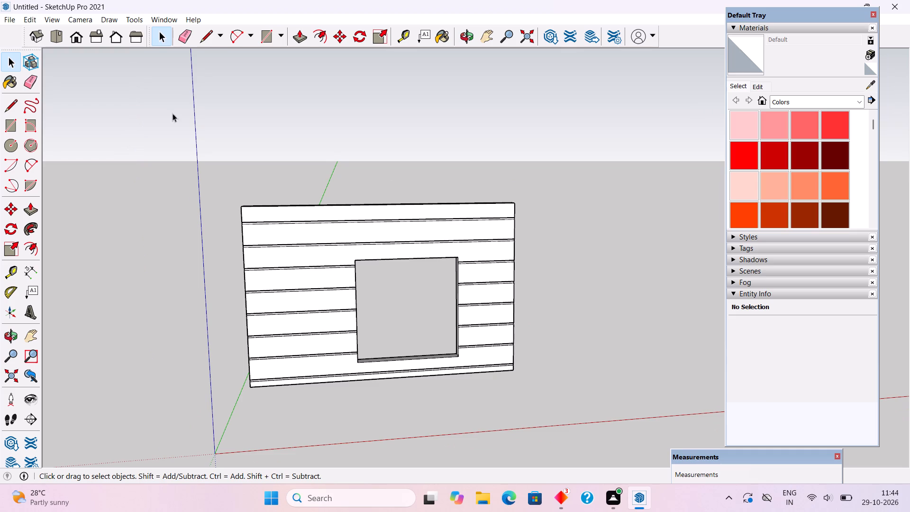
pyautogui.click(34, 15)
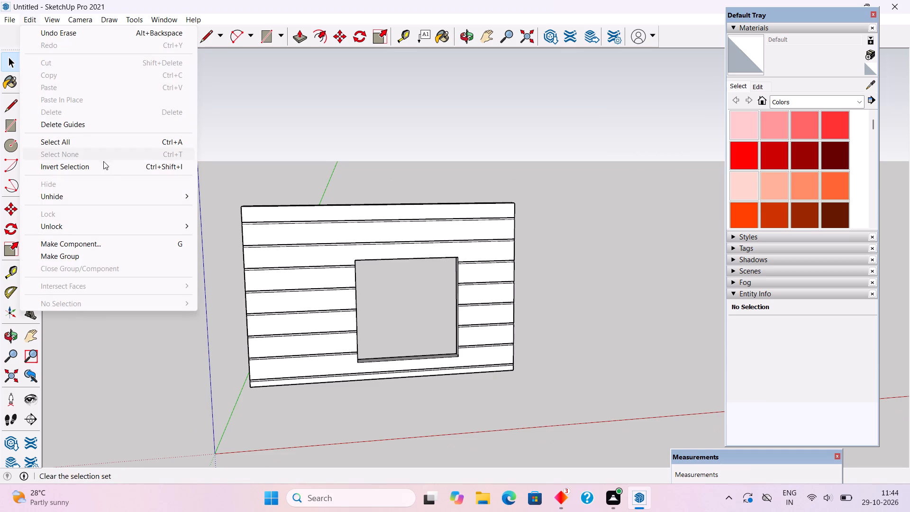
pyautogui.click(119, 193)
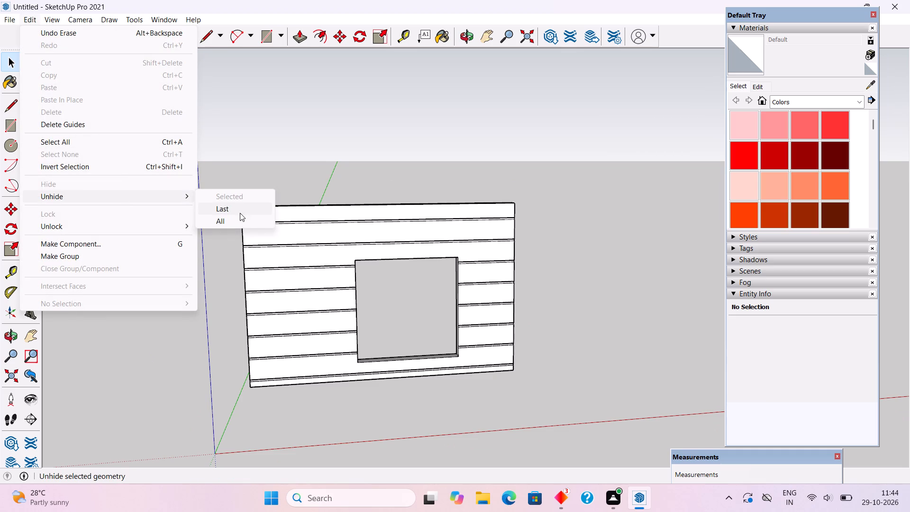
pyautogui.click(242, 224)
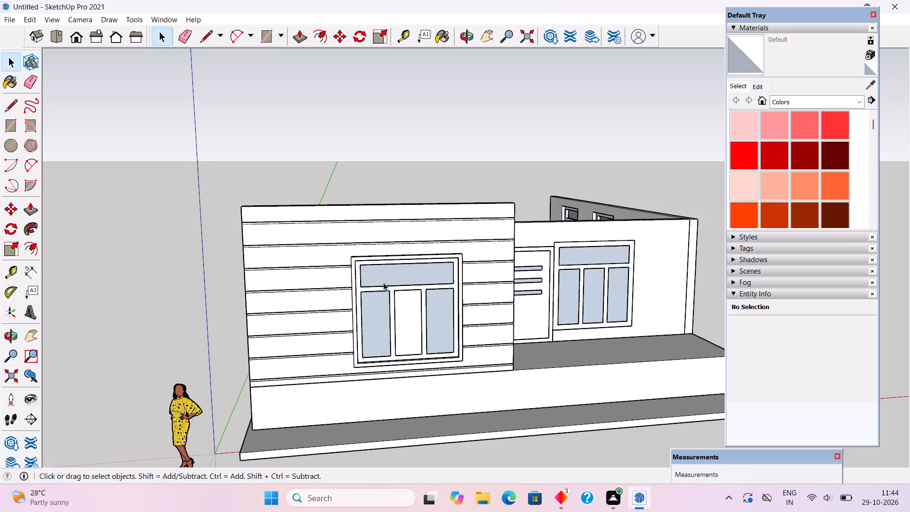
# Raise the top of the short return wall between the striped front wall and the door wall to the striped wall's height.
pyautogui.moveTo(444, 327); pyautogui.dragTo(181, 381, button='middle')
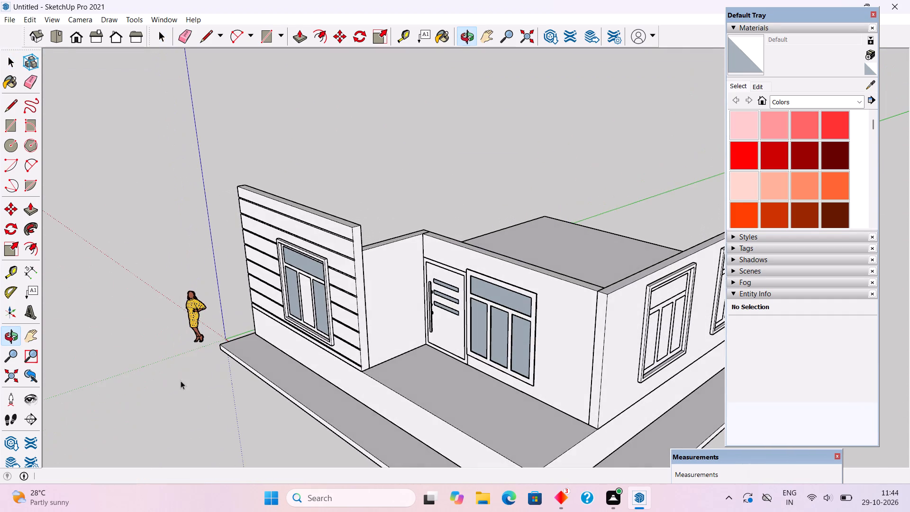
pyautogui.scroll(5, 427, 238)
pyautogui.scroll(4, 382, 258)
pyautogui.tripleClick(356, 265)
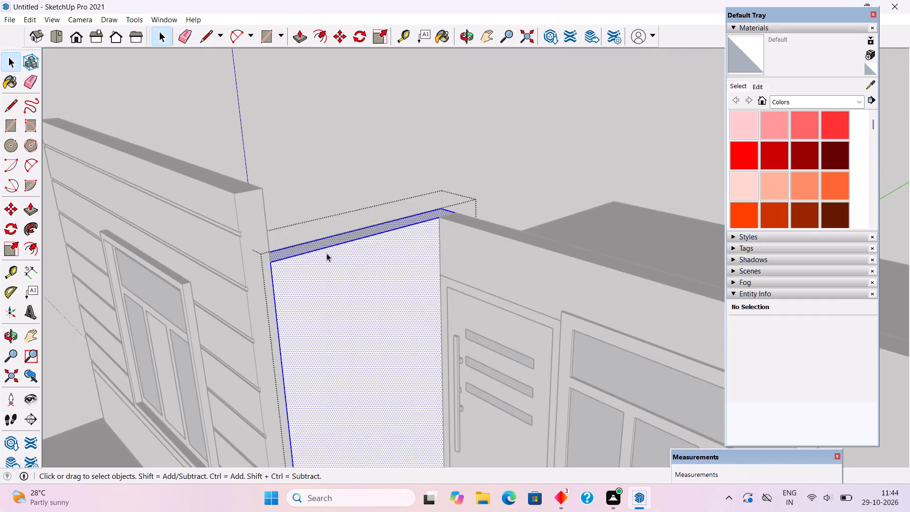
pyautogui.moveTo(313, 260); pyautogui.dragTo(436, 354, button='middle')
pyautogui.press('p')
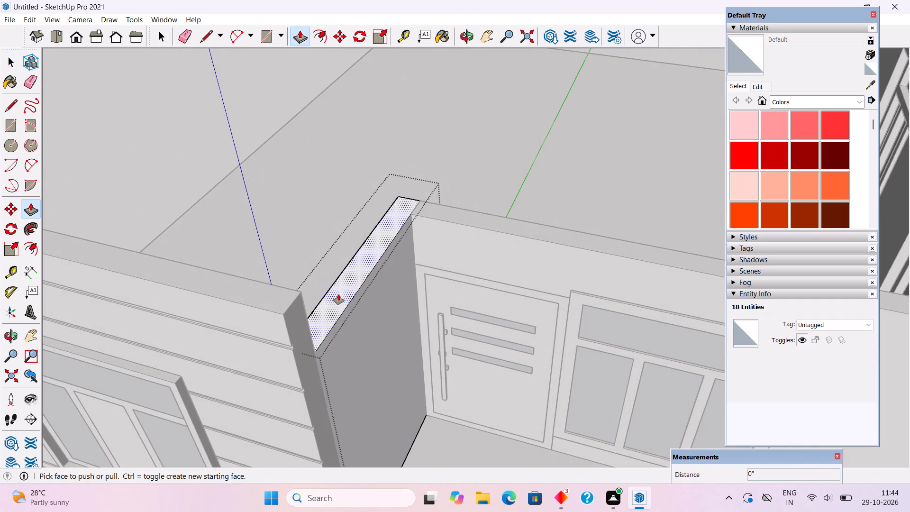
pyautogui.click(338, 294)
pyautogui.click(298, 299)
pyautogui.press('space')
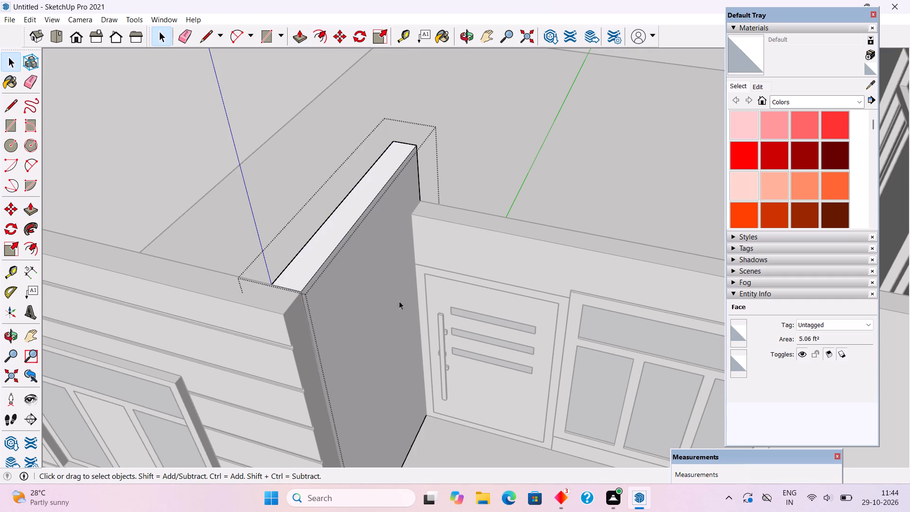
# Raise the top of the wall with the door and window by 2', level with the return wall, and close its group.
pyautogui.tripleClick(591, 270)
pyautogui.press('p')
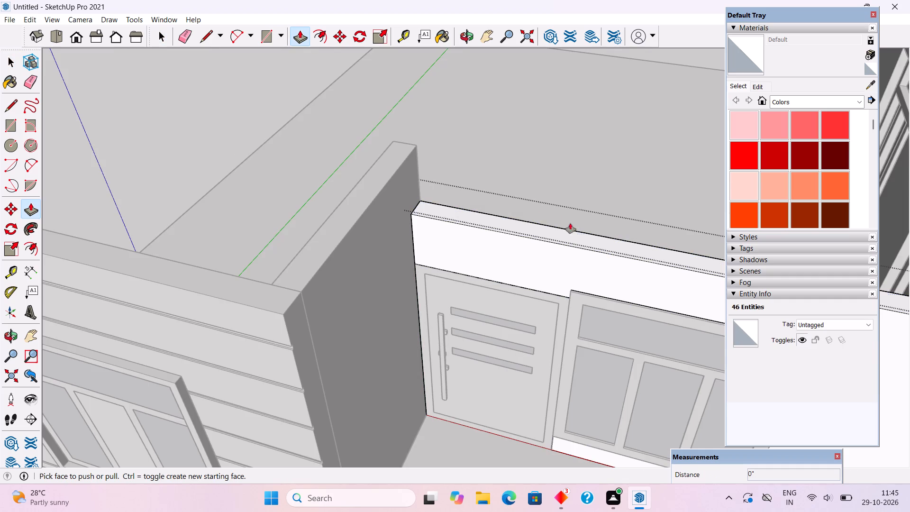
pyautogui.click(519, 228)
pyautogui.click(358, 200)
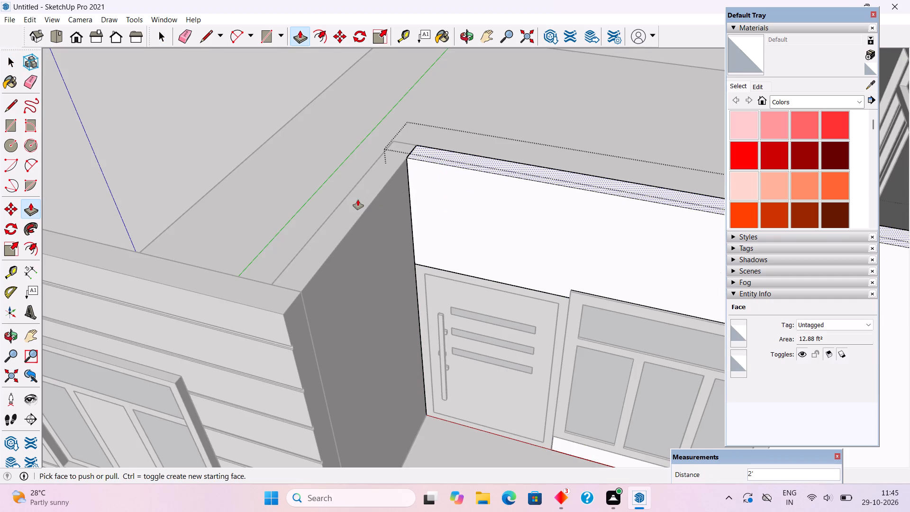
pyautogui.press('space')
pyautogui.scroll(-10, 376, 233)
pyautogui.click(306, 138)
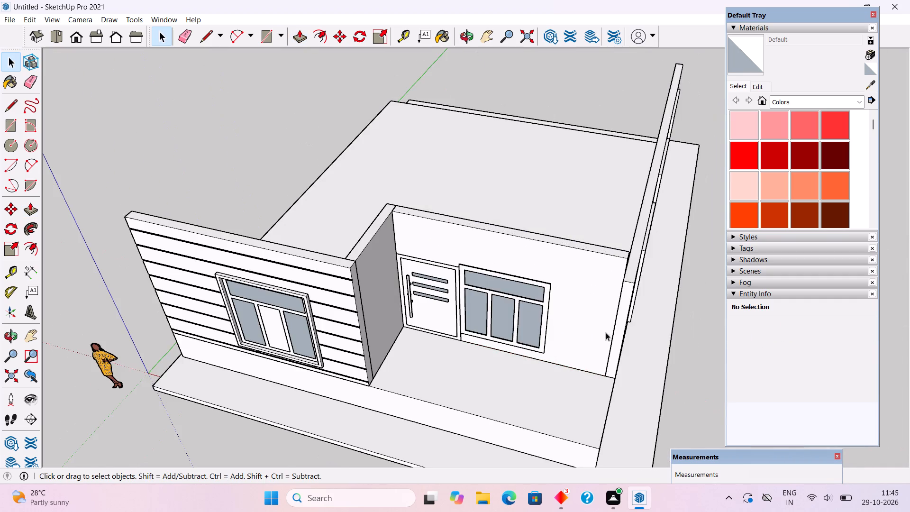
# Raise the top of the side wall with three windows by 2' to match the other walls, and close its group.
pyautogui.moveTo(600, 331); pyautogui.dragTo(328, 150, button='middle')
pyautogui.scroll(-3, 328, 156)
pyautogui.scroll(-4, 339, 240)
pyautogui.moveTo(495, 217); pyautogui.dragTo(513, 458, button='middle')
pyautogui.scroll(11, 465, 260)
pyautogui.tripleClick(491, 274)
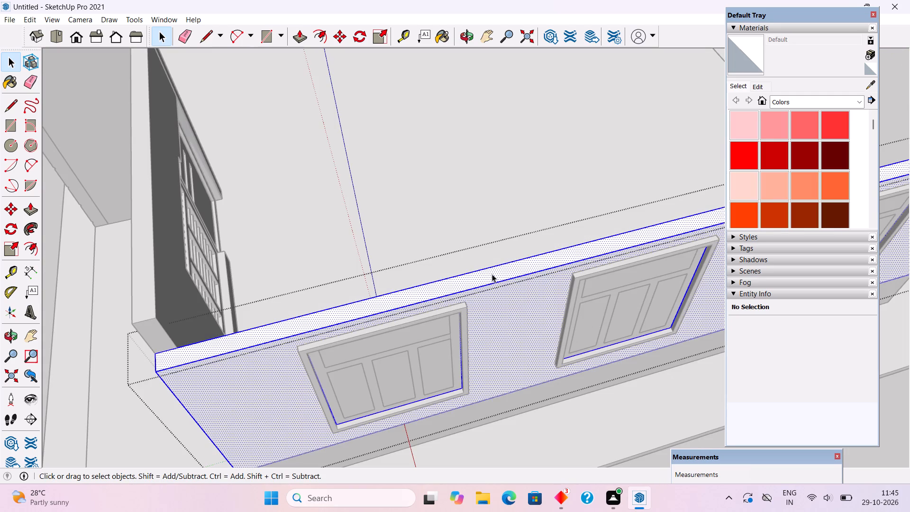
pyautogui.press('p')
pyautogui.click(489, 273)
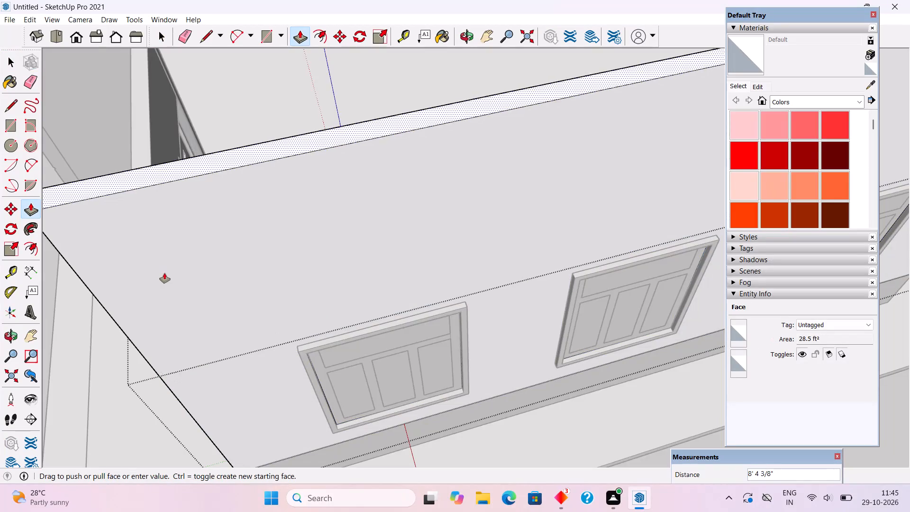
pyautogui.moveTo(189, 281); pyautogui.dragTo(625, 247, button='middle')
pyautogui.click(585, 393)
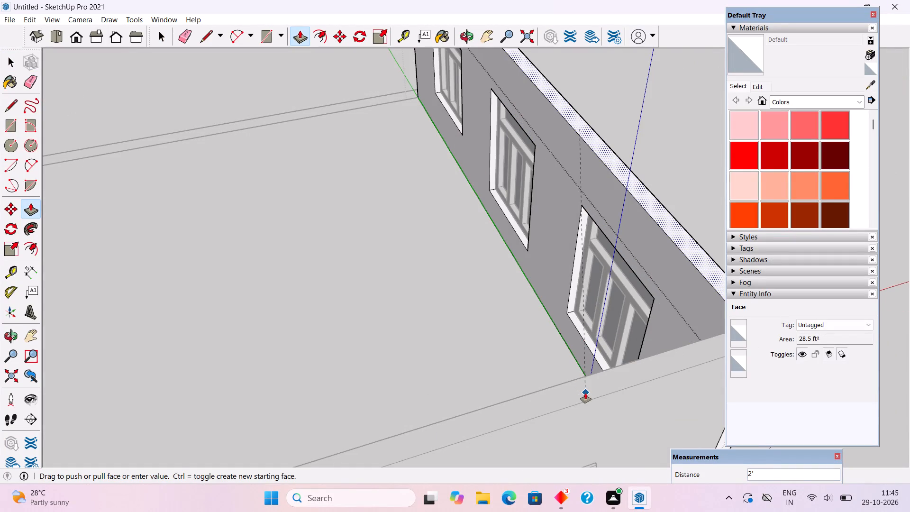
pyautogui.press('space')
pyautogui.press('space')
pyautogui.scroll(-6, 574, 382)
pyautogui.scroll(-6, 564, 335)
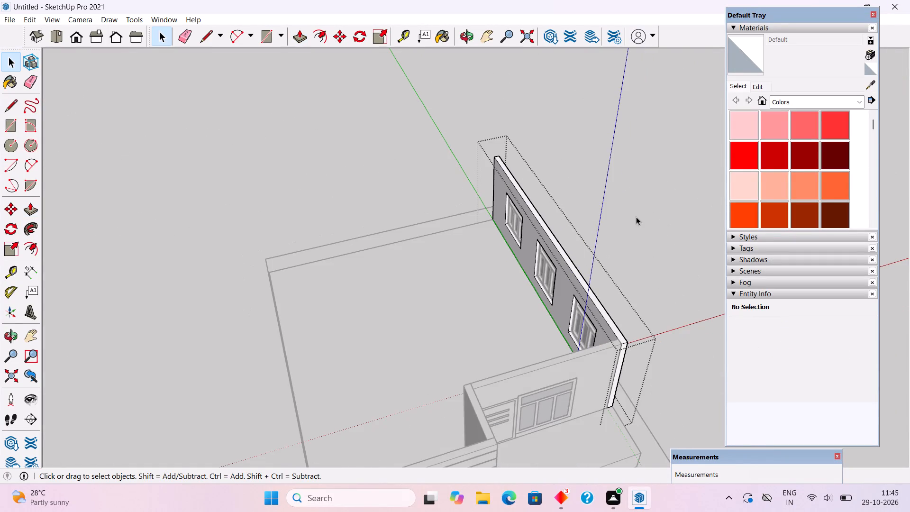
pyautogui.click(636, 217)
# Place a horizontal guide 2' below the top edge of the wall with the door and window.
pyautogui.moveTo(650, 338); pyautogui.dragTo(324, 8, button='middle')
pyautogui.moveTo(474, 319); pyautogui.dragTo(594, 452, button='middle')
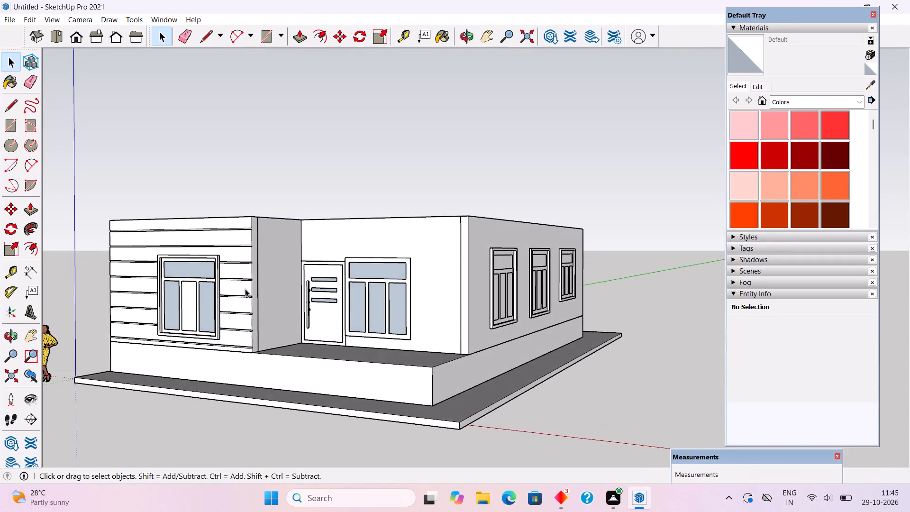
pyautogui.moveTo(262, 306); pyautogui.dragTo(356, 347, button='middle')
pyautogui.scroll(2, 356, 347)
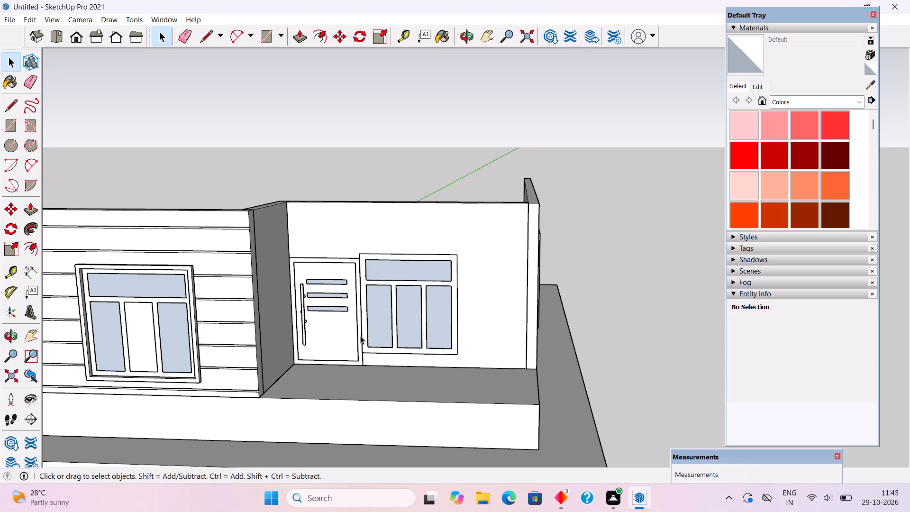
pyautogui.press('t')
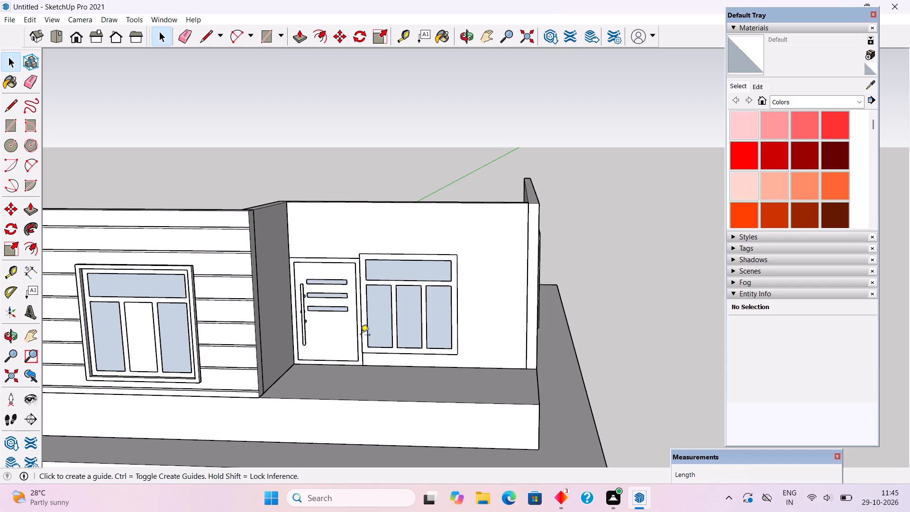
pyautogui.click(426, 204)
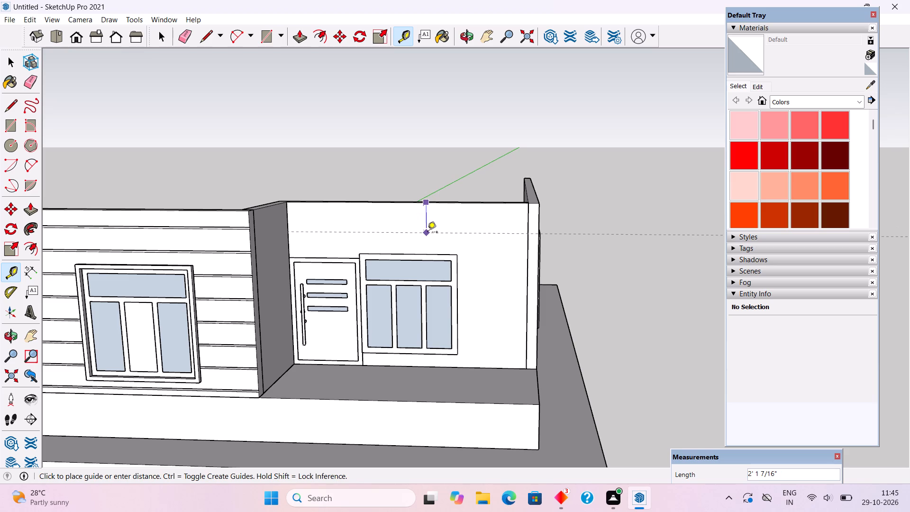
pyautogui.write("2'")
pyautogui.press('Return')
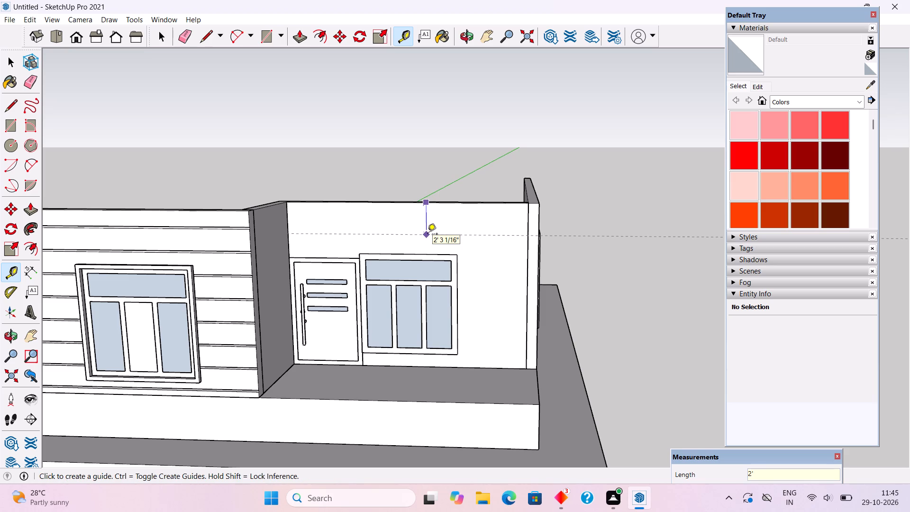
pyautogui.press('space')
# Draw a 17' 11" by 2' rectangle along the top of the door wall, from its inner corner down to the guide at the outer edge.
pyautogui.press('r')
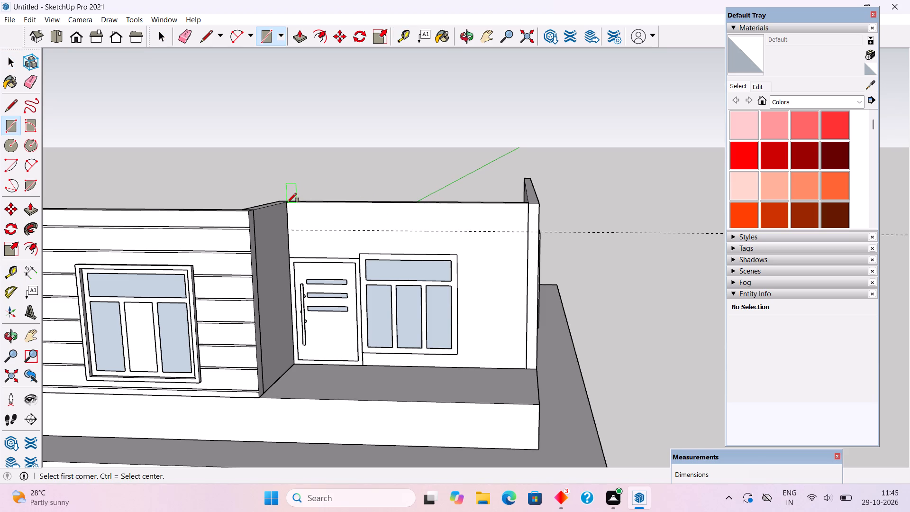
pyautogui.click(287, 202)
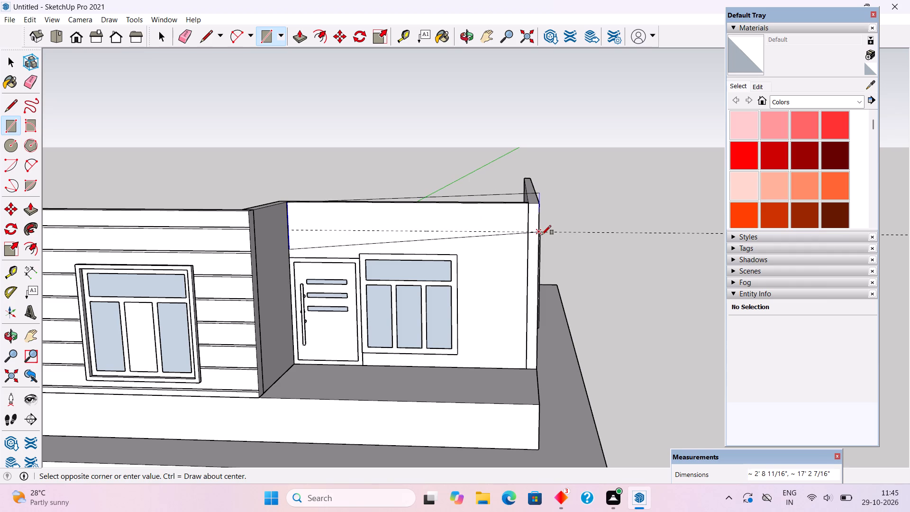
pyautogui.press('r')
pyautogui.moveTo(523, 293); pyautogui.dragTo(540, 225, button='middle')
pyautogui.scroll(4, 271, 192)
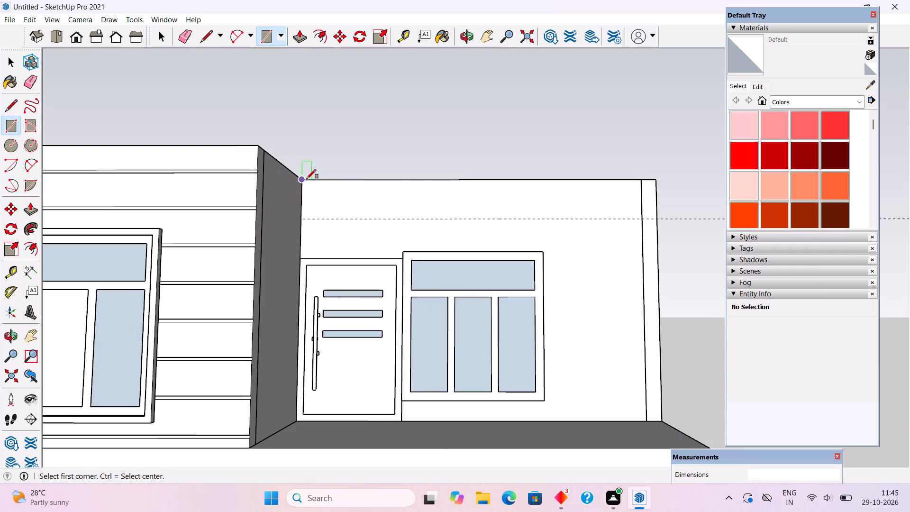
pyautogui.click(307, 179)
pyautogui.click(657, 219)
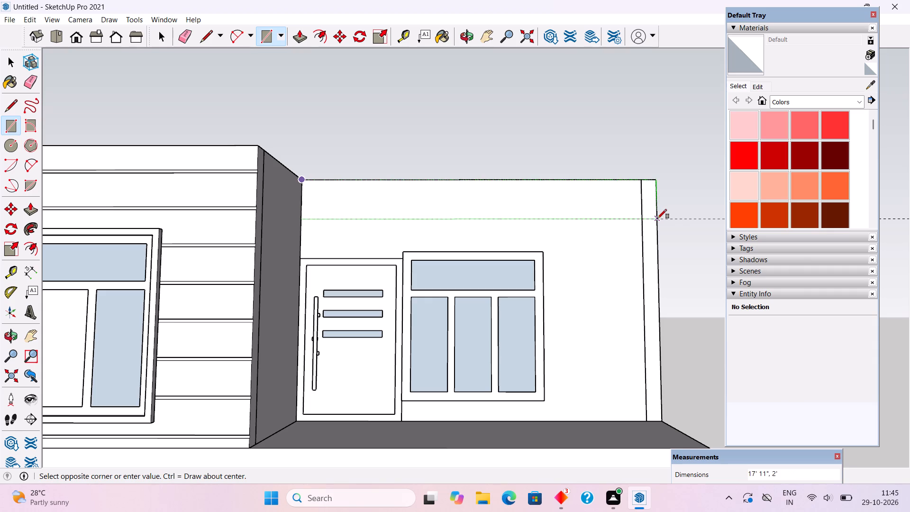
pyautogui.press('space')
# Pull the rectangle above the door out about 6' to the striped front wall's corner to form a canopy.
pyautogui.moveTo(412, 284); pyautogui.dragTo(343, 340, button='middle')
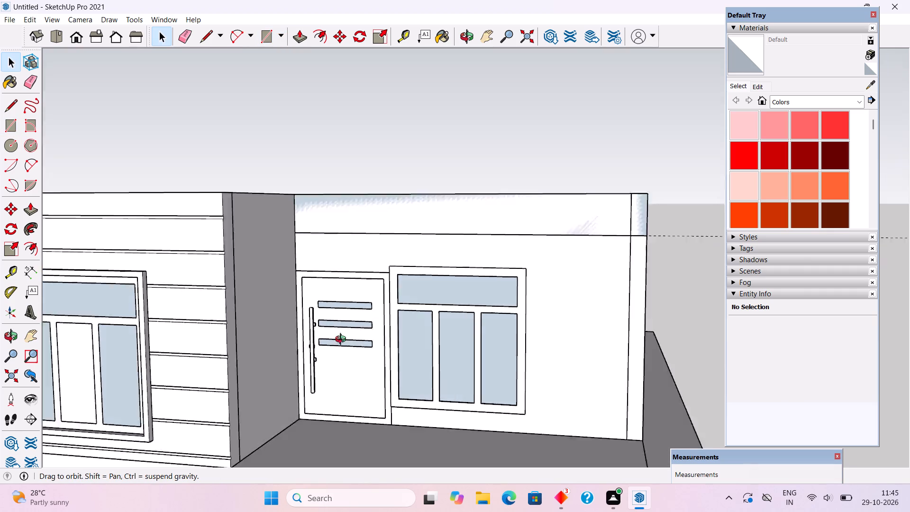
pyautogui.moveTo(343, 340); pyautogui.dragTo(216, 410, button='middle')
pyautogui.press('p')
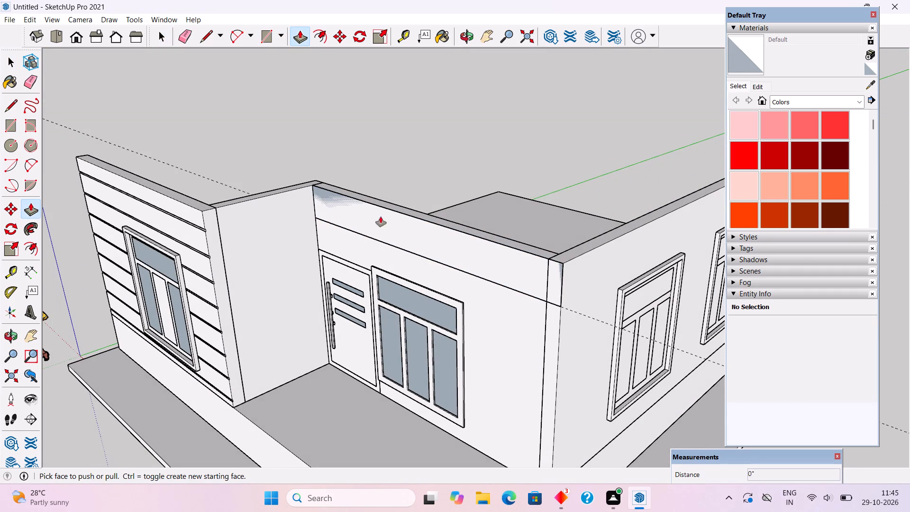
pyautogui.click(331, 204)
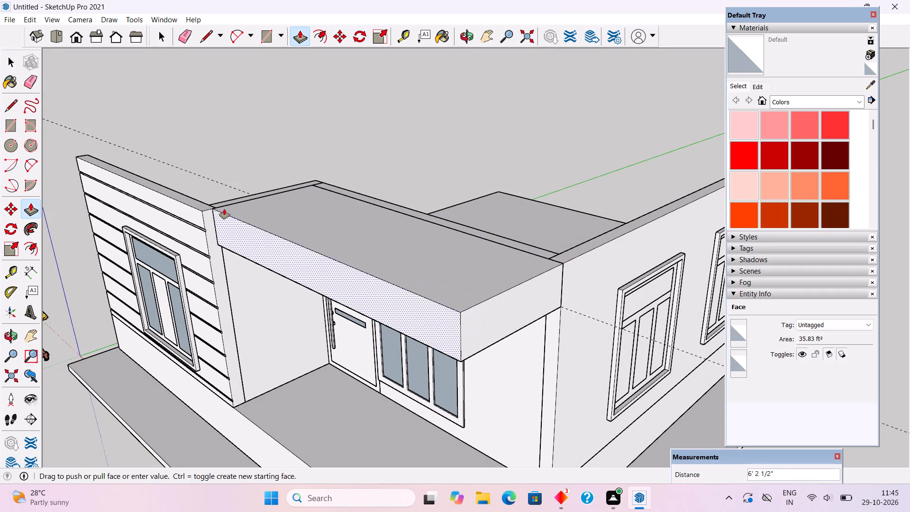
pyautogui.moveTo(225, 210); pyautogui.dragTo(341, 361, button='middle')
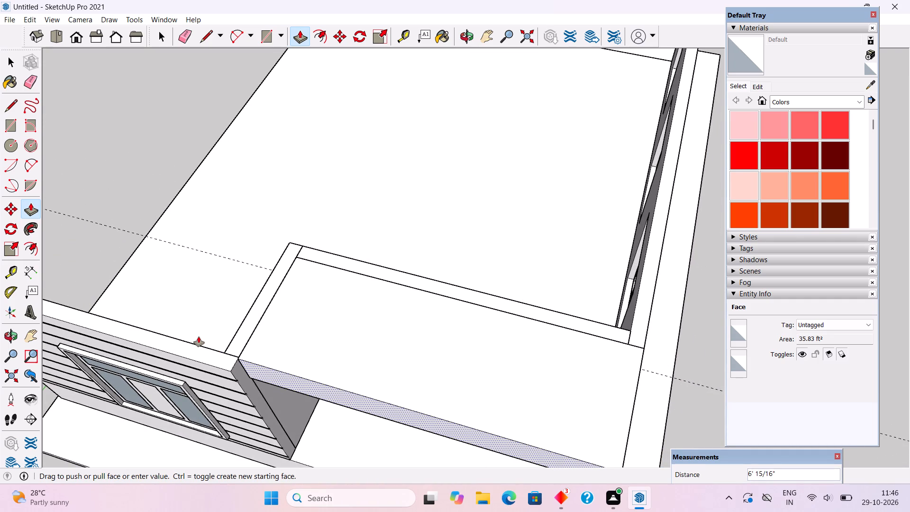
pyautogui.click(241, 355)
pyautogui.press('space')
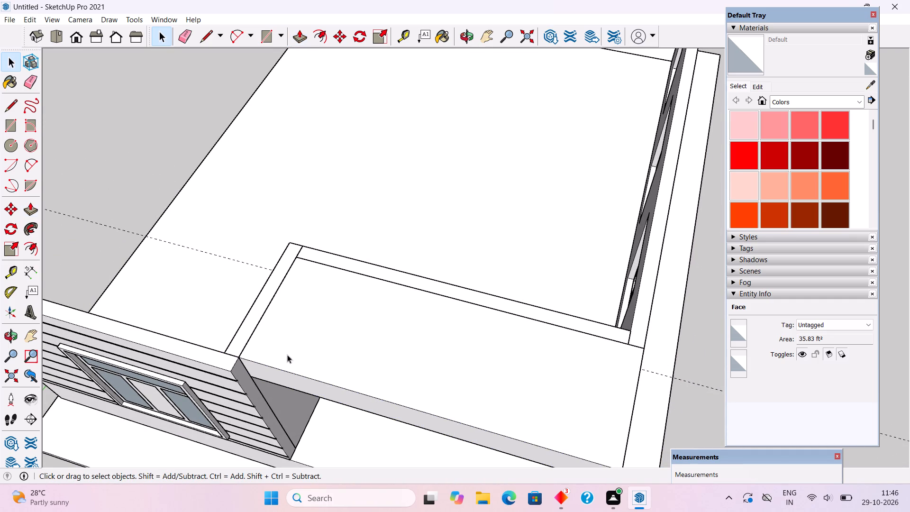
# Make the whole canopy block above the door a group.
pyautogui.tripleClick(306, 356)
pyautogui.rightClick(306, 356)
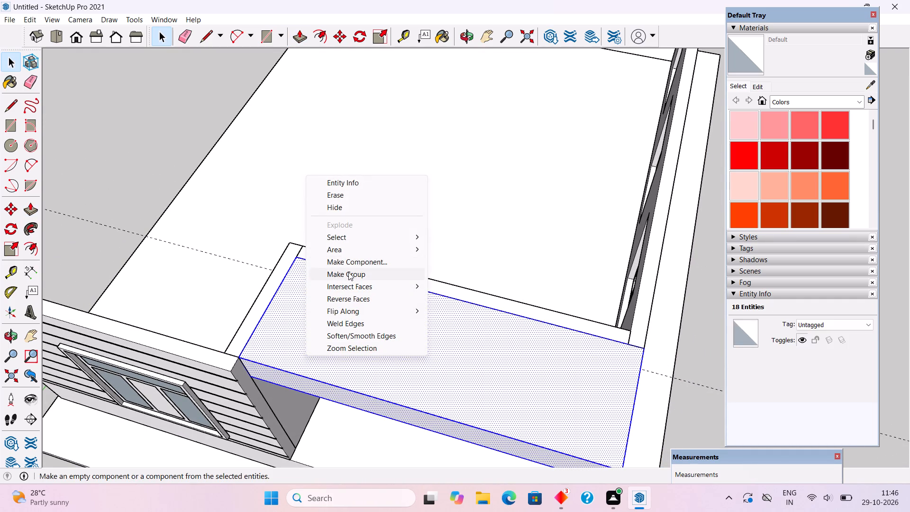
pyautogui.click(348, 272)
pyautogui.scroll(-10, 352, 276)
pyautogui.moveTo(439, 355); pyautogui.dragTo(477, 82, button='middle')
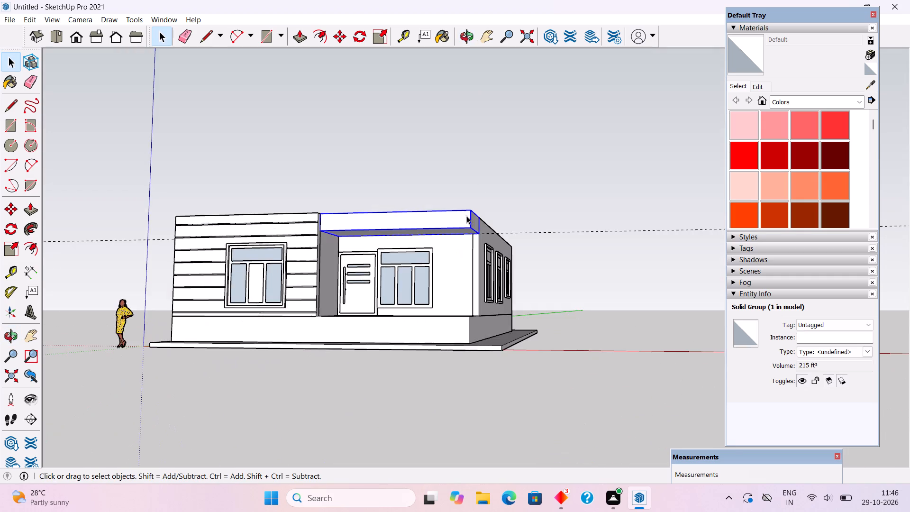
pyautogui.scroll(4, 448, 248)
pyautogui.moveTo(493, 266); pyautogui.dragTo(620, 268, button='middle')
pyautogui.click(620, 269)
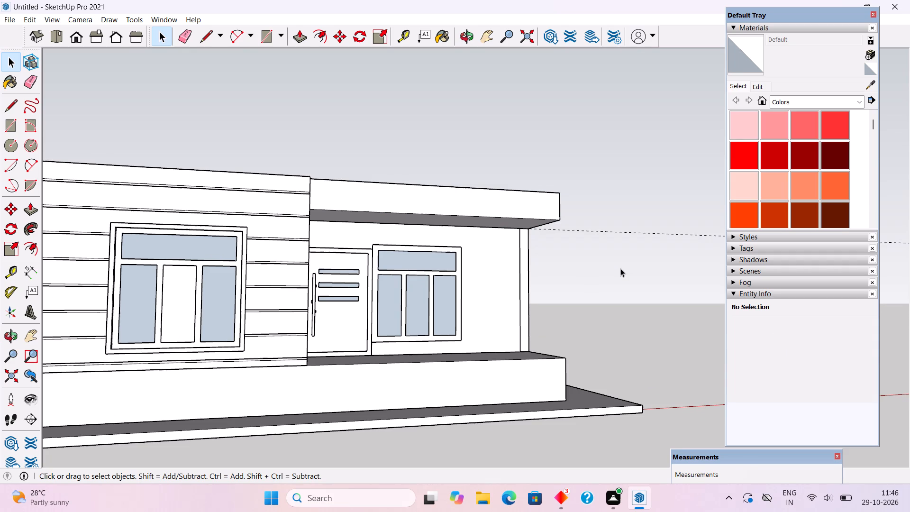
# Examine the canopy's front face and underside above the door and window.
pyautogui.scroll(4, 622, 272)
pyautogui.scroll(-2, 585, 248)
pyautogui.moveTo(572, 241); pyautogui.dragTo(562, 207, button='middle')
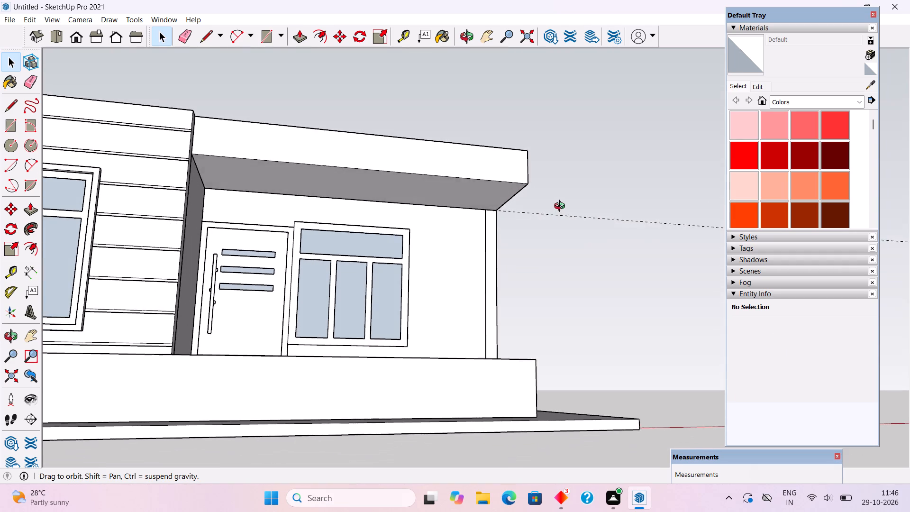
pyautogui.moveTo(562, 207); pyautogui.dragTo(615, 262, button='middle')
pyautogui.scroll(4, 325, 215)
pyautogui.moveTo(339, 225); pyautogui.dragTo(294, 220, button='middle')
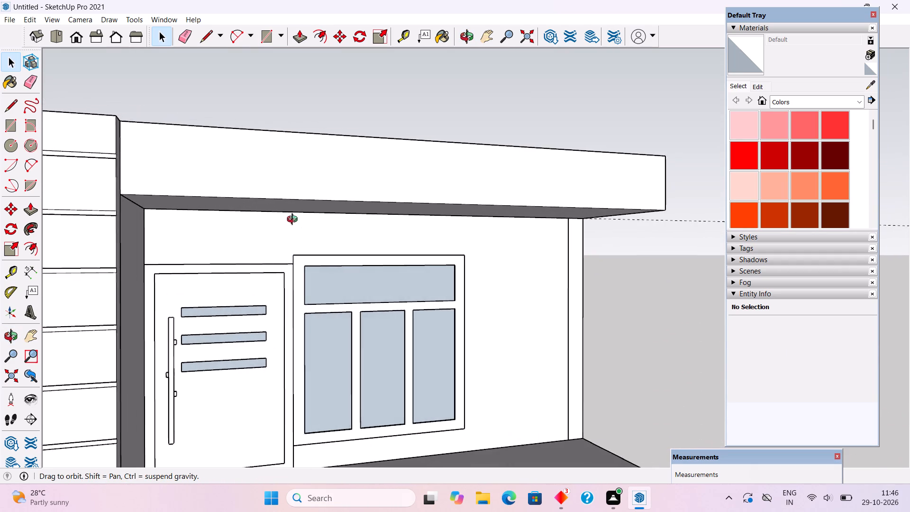
pyautogui.moveTo(294, 220); pyautogui.dragTo(317, 242, button='middle')
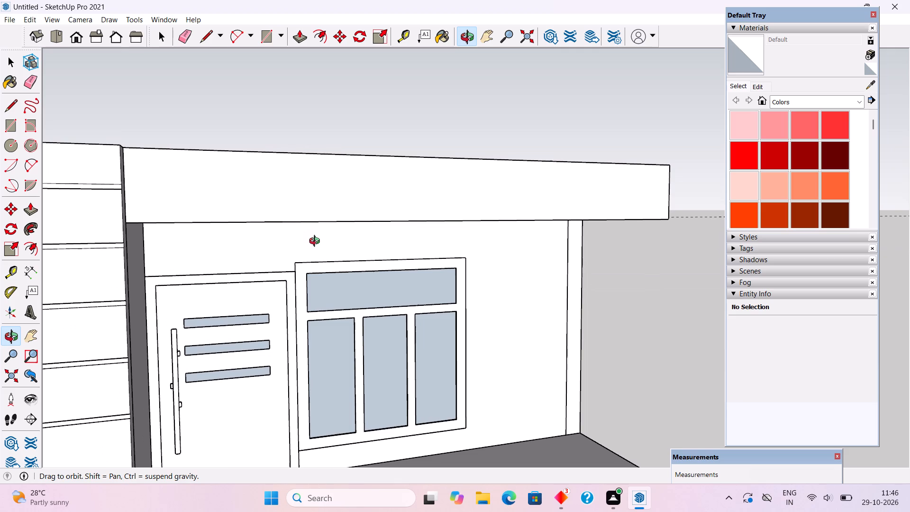
# Draw a 17' 11" by 8" rectangle on the door wall directly below the canopy, using a guide offset 8" from its underside.
pyautogui.moveTo(317, 242); pyautogui.dragTo(319, 217, button='middle')
pyautogui.press('t')
pyautogui.click(305, 210)
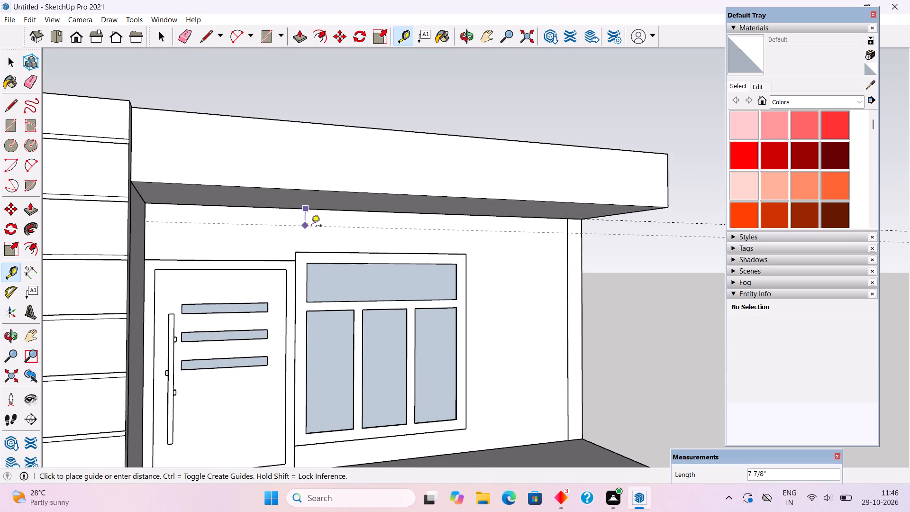
pyautogui.write('8"')
pyautogui.press('Return')
pyautogui.press('r')
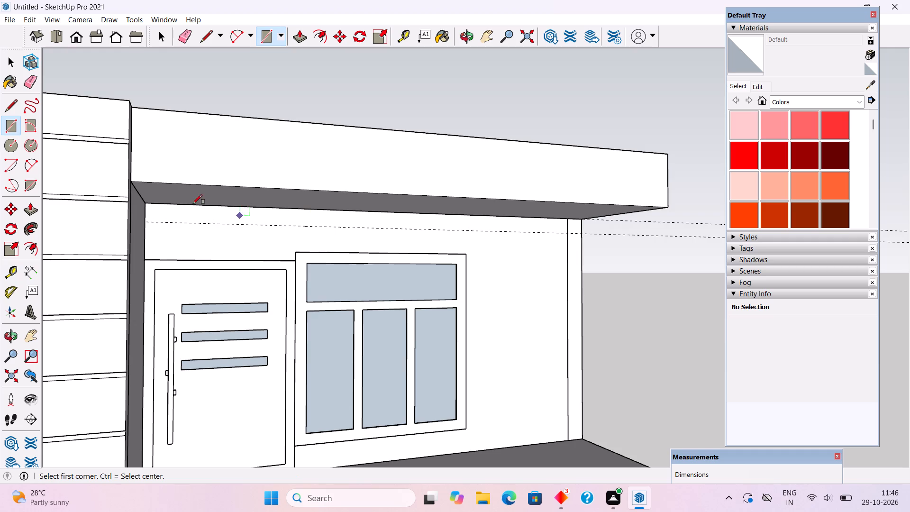
pyautogui.click(147, 201)
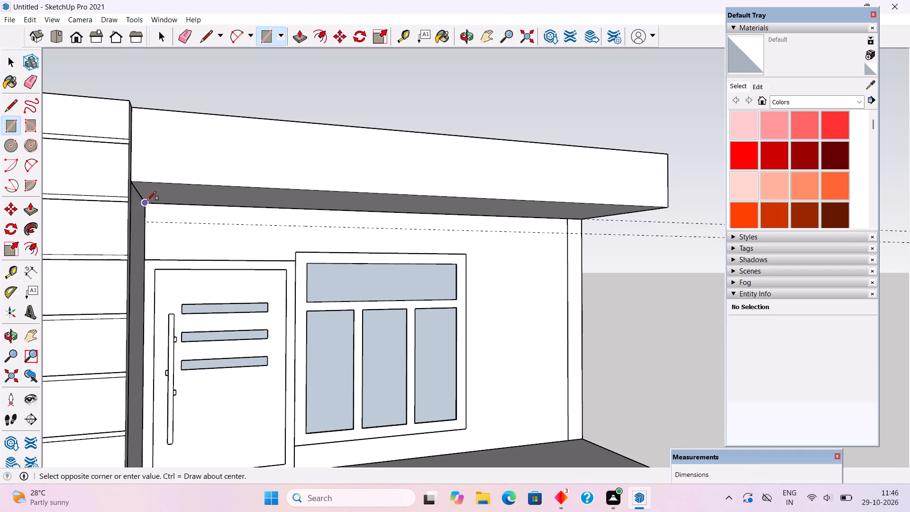
pyautogui.click(583, 236)
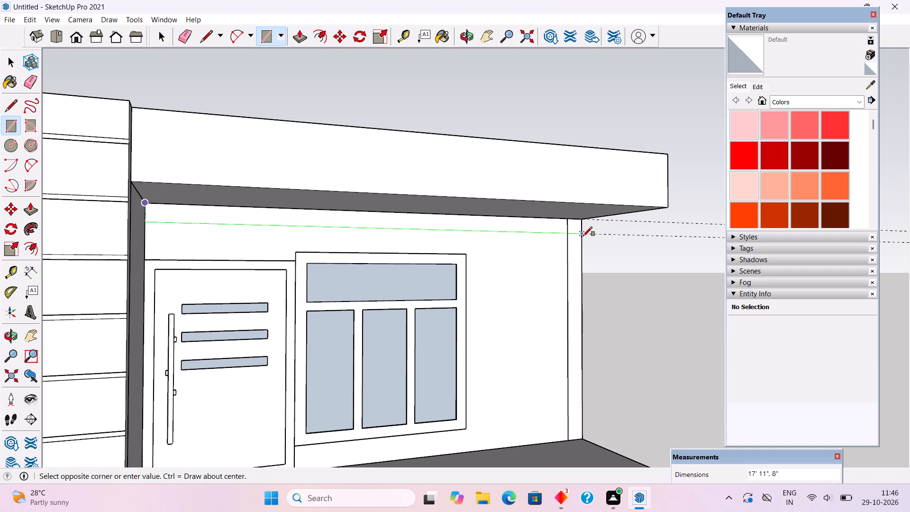
# Pull the 8" high rectangle out 6' to the canopy's front face, forming a slab beneath it.
pyautogui.press('p')
pyautogui.click(525, 224)
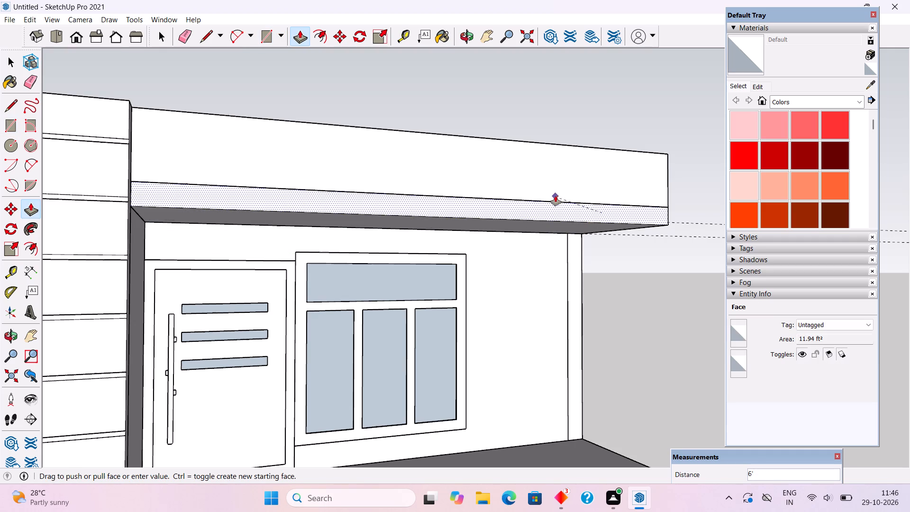
pyautogui.click(557, 194)
# Extend the lower slab's front face 9" beyond the canopy, and by another 1'.
pyautogui.moveTo(443, 231); pyautogui.dragTo(574, 273, button='middle')
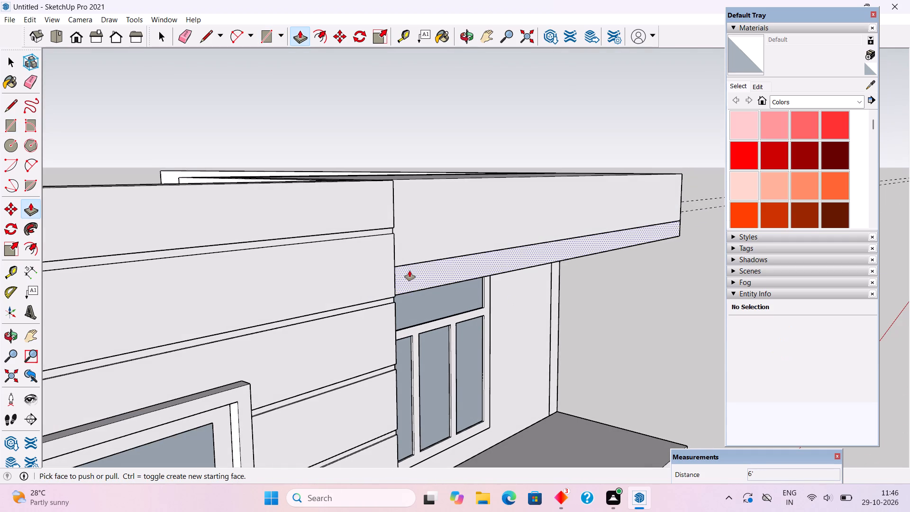
pyautogui.click(413, 275)
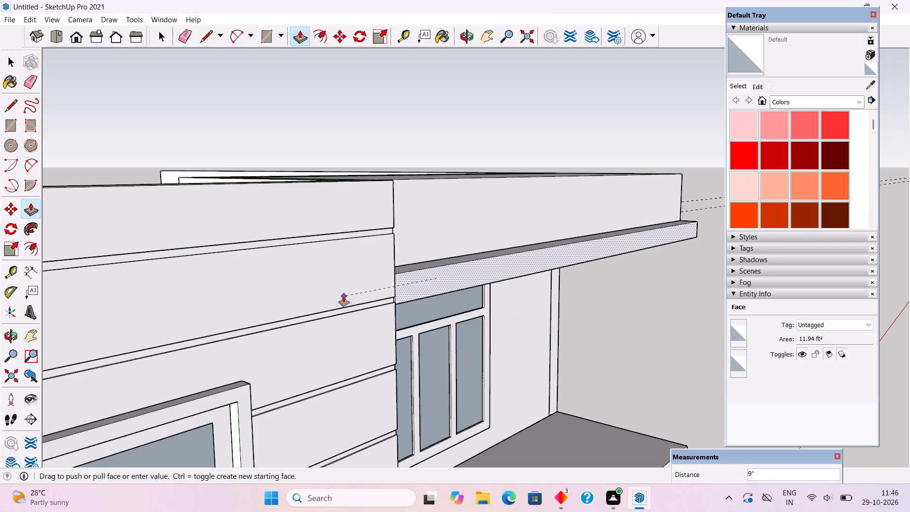
pyautogui.click(344, 296)
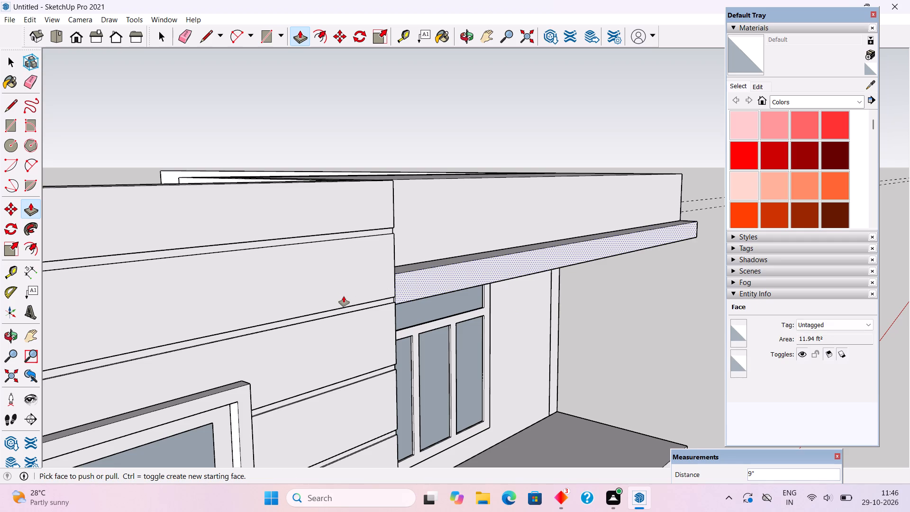
pyautogui.click(432, 284)
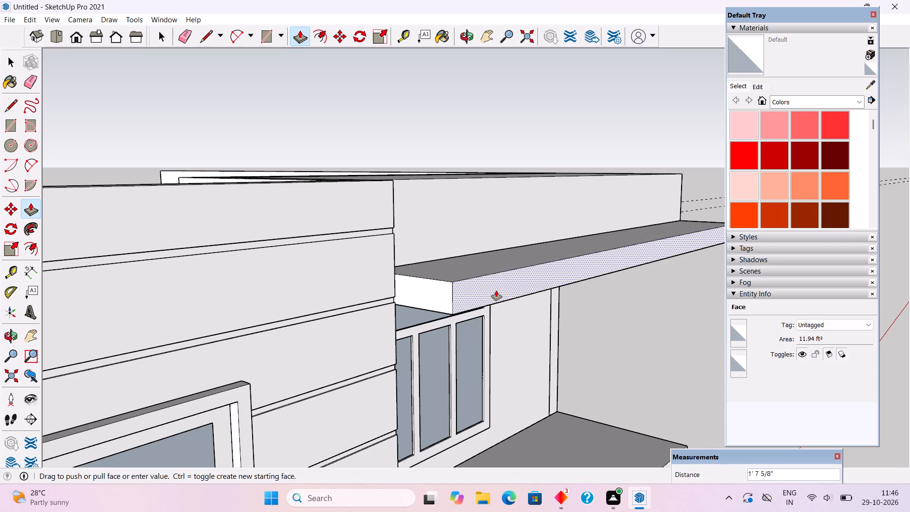
pyautogui.write("1'")
pyautogui.press('Return')
# Pull the lower slab's front face out by a further 6".
pyautogui.moveTo(478, 295); pyautogui.dragTo(415, 266, button='middle')
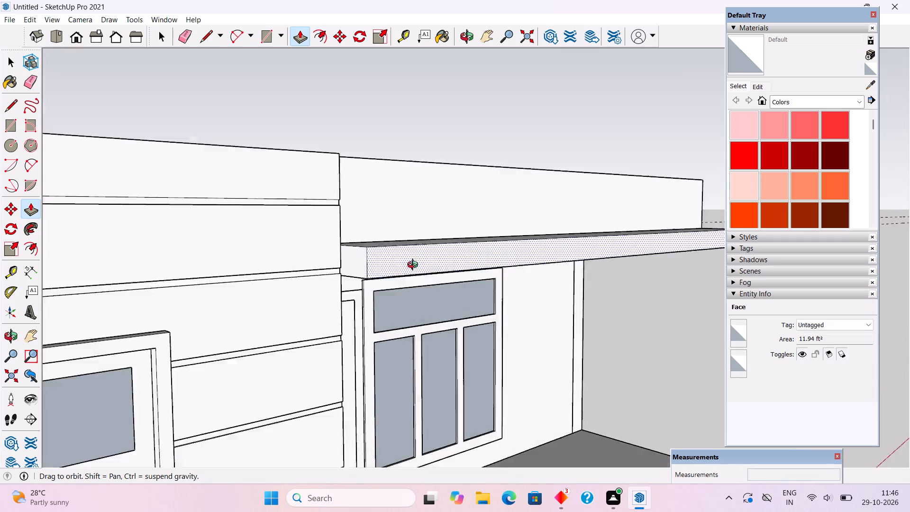
pyautogui.moveTo(415, 266); pyautogui.dragTo(262, 161, button='middle')
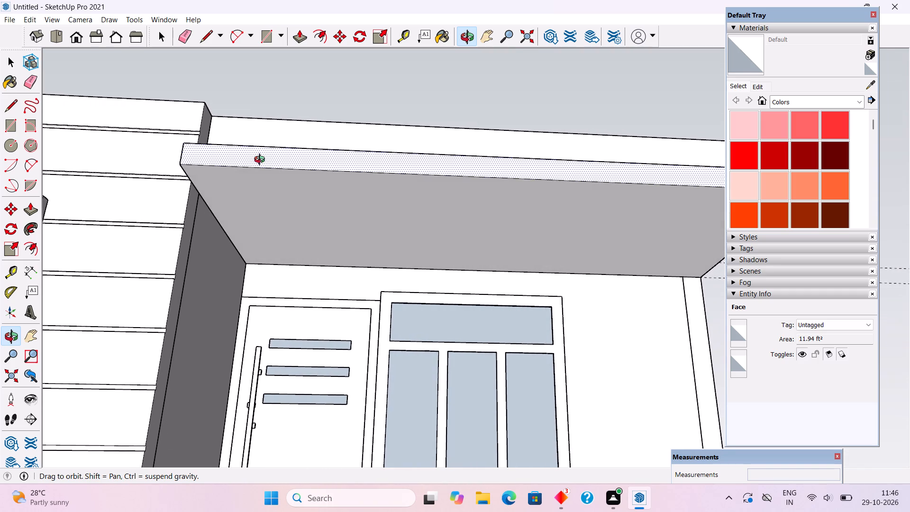
pyautogui.moveTo(262, 161); pyautogui.dragTo(402, 345, button='middle')
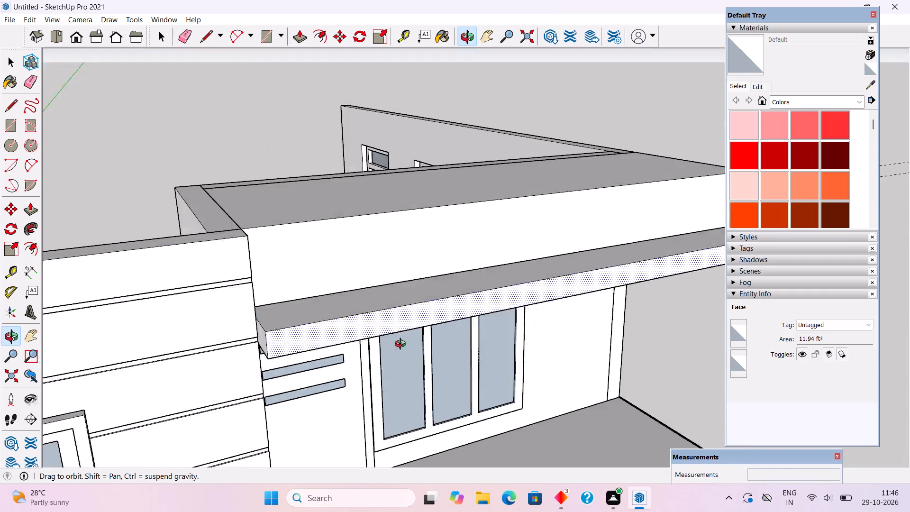
pyautogui.moveTo(402, 345); pyautogui.dragTo(452, 351, button='middle')
pyautogui.click(435, 370)
pyautogui.press('6')
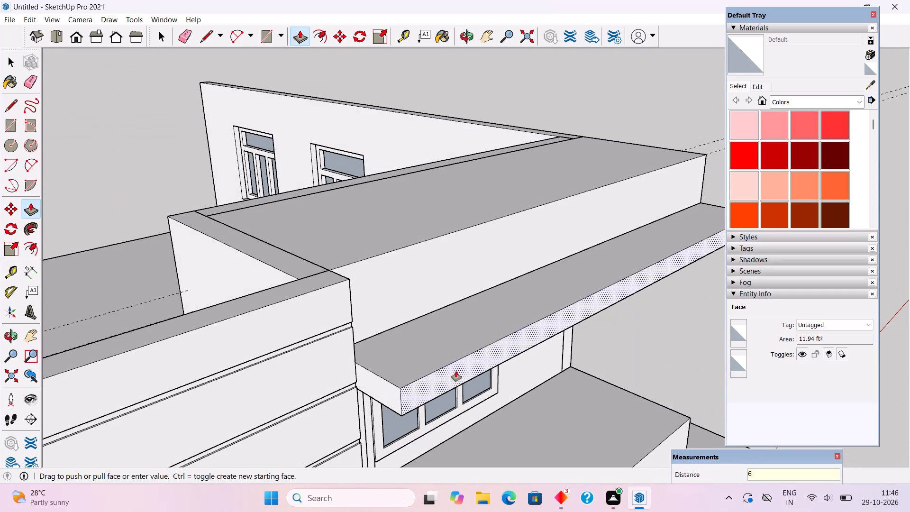
pyautogui.hotkey('shift', '"')
pyautogui.press('Return')
pyautogui.press('space')
# Examine the lower slab's underside and its overhang at the striped front wall from several angles.
pyautogui.moveTo(500, 371); pyautogui.dragTo(480, 359, button='middle')
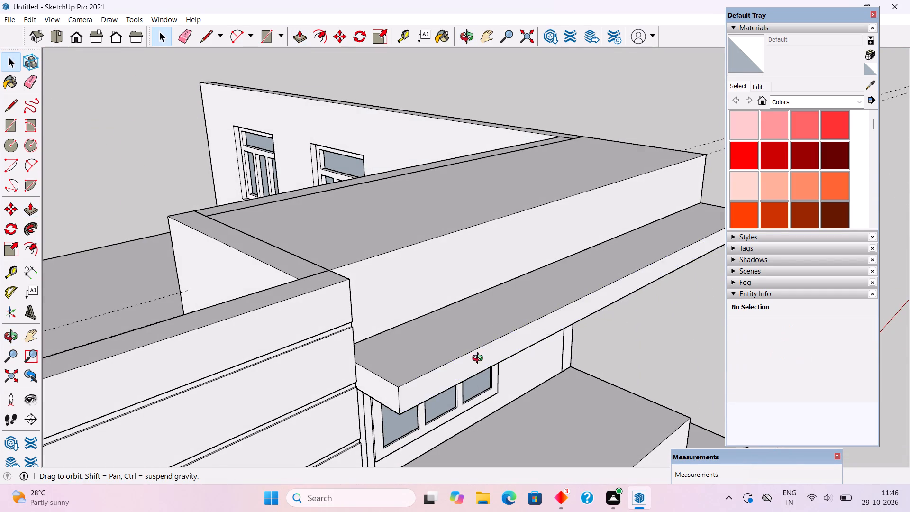
pyautogui.moveTo(480, 359); pyautogui.dragTo(93, 254, button='middle')
pyautogui.scroll(4, 153, 247)
pyautogui.moveTo(160, 169); pyautogui.dragTo(155, 100, button='middle')
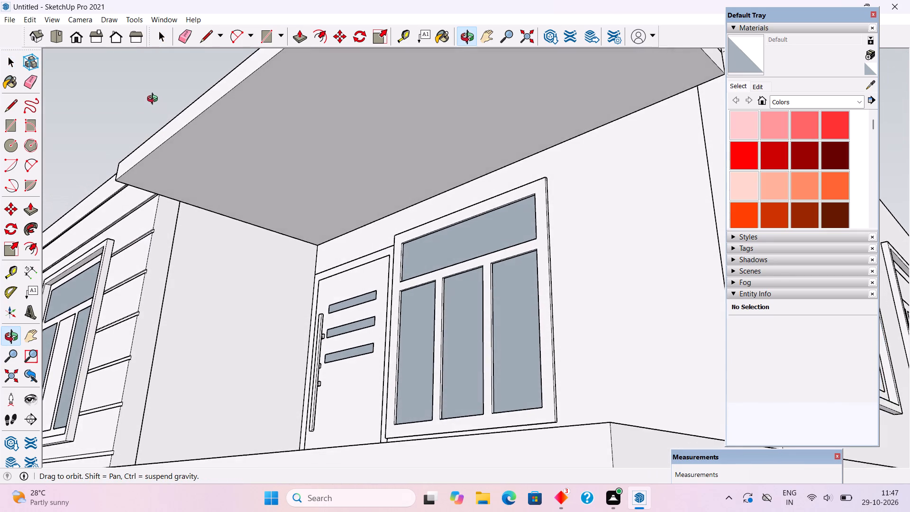
pyautogui.moveTo(155, 100); pyautogui.dragTo(158, 122, button='middle')
pyautogui.scroll(3, 165, 202)
pyautogui.moveTo(177, 176); pyautogui.dragTo(209, 140, button='middle')
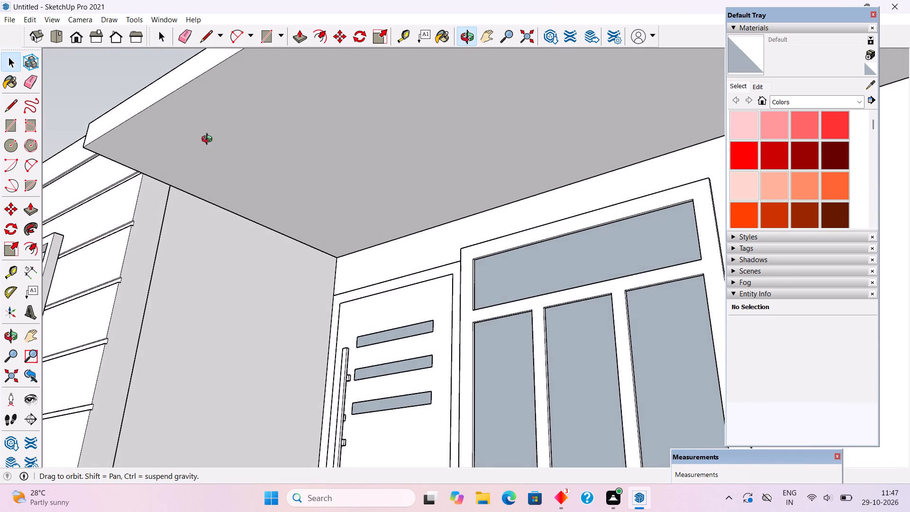
pyautogui.moveTo(209, 140); pyautogui.dragTo(209, 144, button='middle')
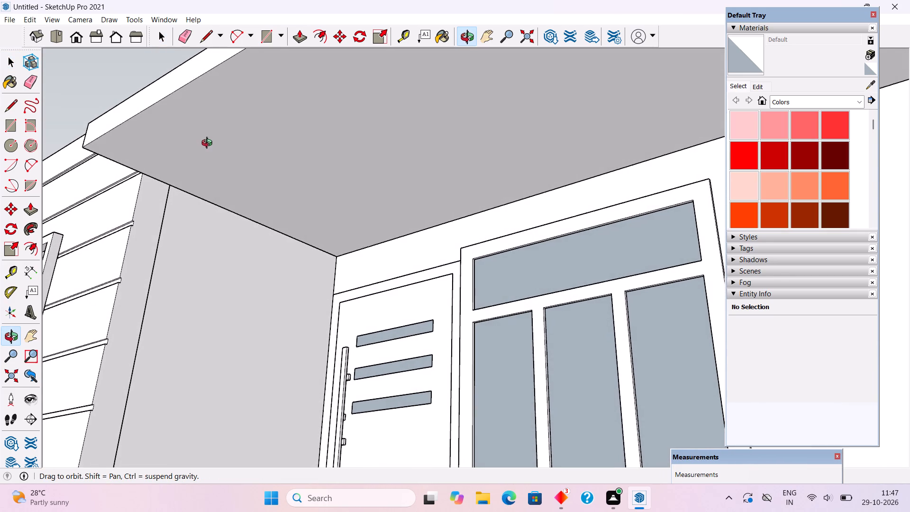
pyautogui.moveTo(209, 144); pyautogui.dragTo(207, 170, button='middle')
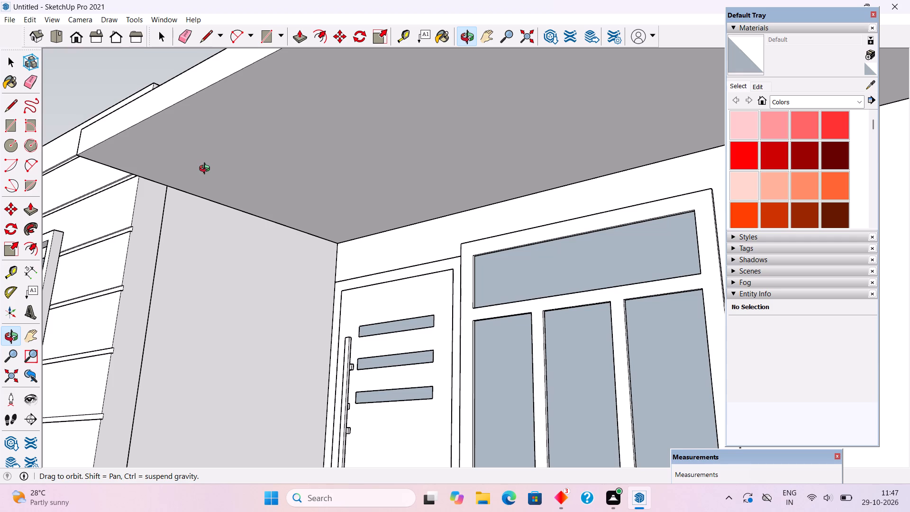
pyautogui.moveTo(207, 170); pyautogui.dragTo(421, 197, button='middle')
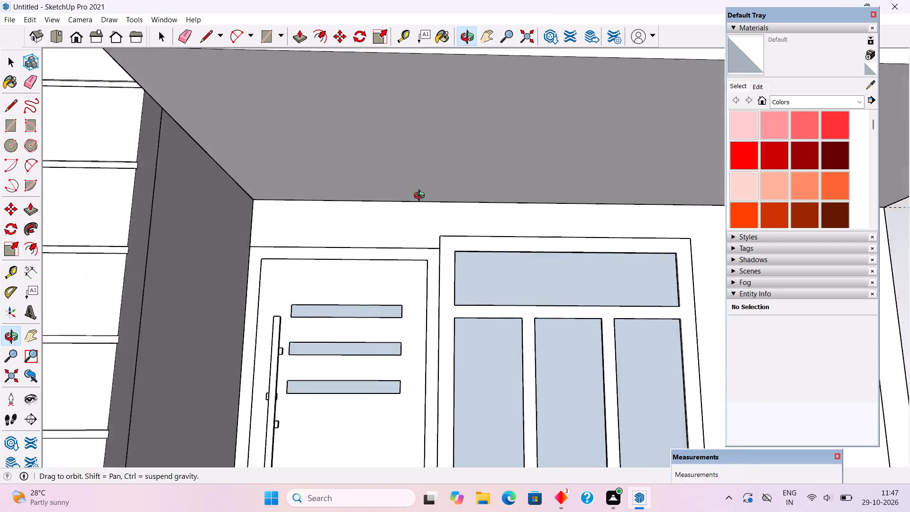
pyautogui.moveTo(421, 197); pyautogui.dragTo(439, 232, button='middle')
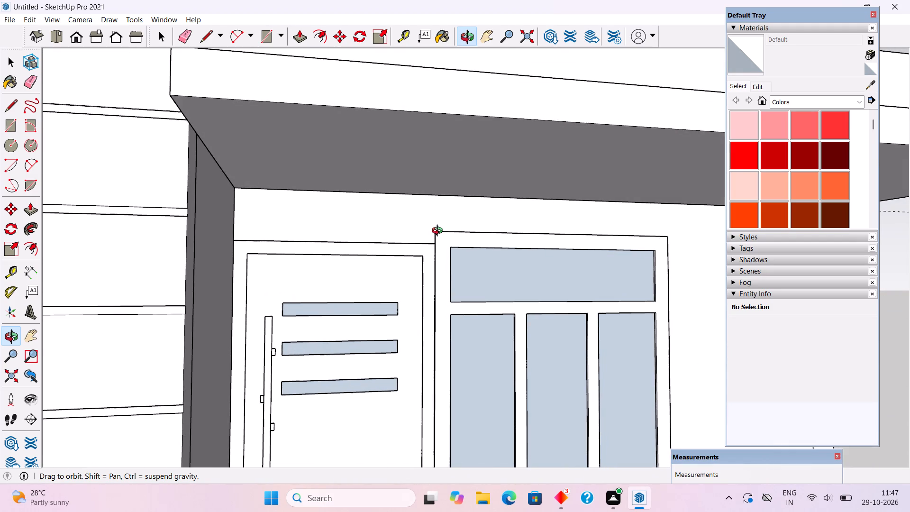
pyautogui.moveTo(439, 232); pyautogui.dragTo(324, 213, button='middle')
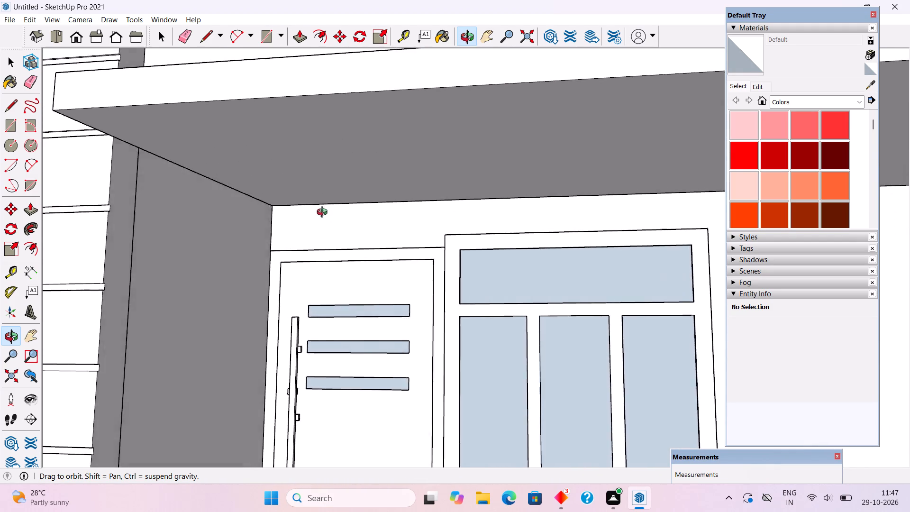
pyautogui.moveTo(324, 213); pyautogui.dragTo(92, 192, button='middle')
pyautogui.moveTo(500, 202); pyautogui.dragTo(482, 200, button='middle')
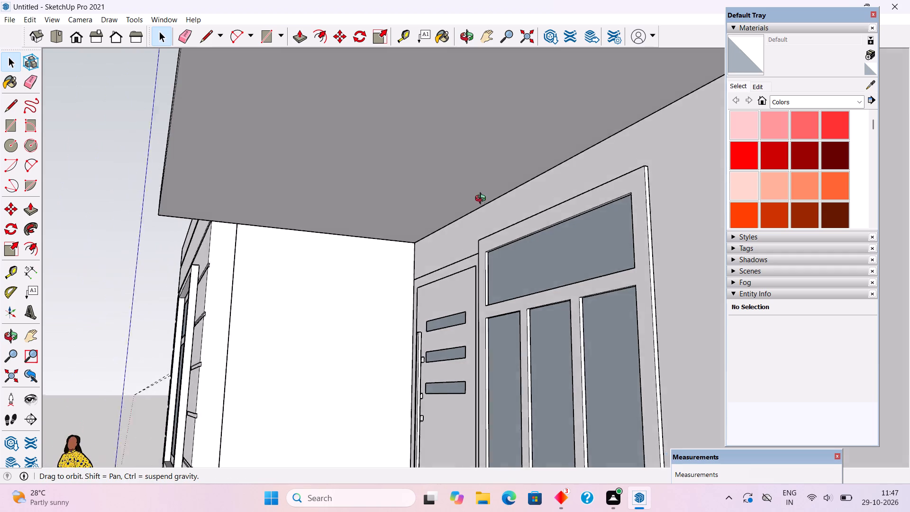
pyautogui.moveTo(482, 200); pyautogui.dragTo(428, 195, button='middle')
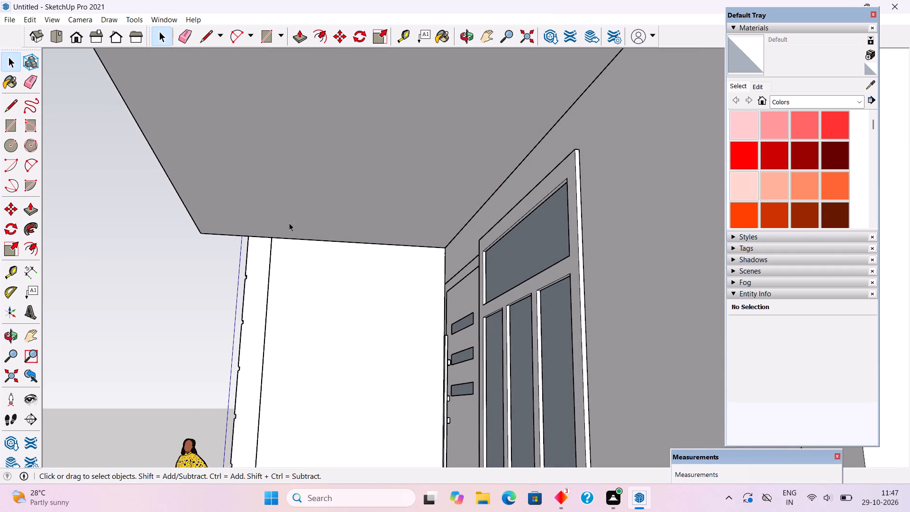
# Place a guide on the lower slab's underside, 1' in from its end edge beside the striped wall.
pyautogui.scroll(5, 241, 240)
pyautogui.moveTo(288, 201); pyautogui.dragTo(355, 195, button='middle')
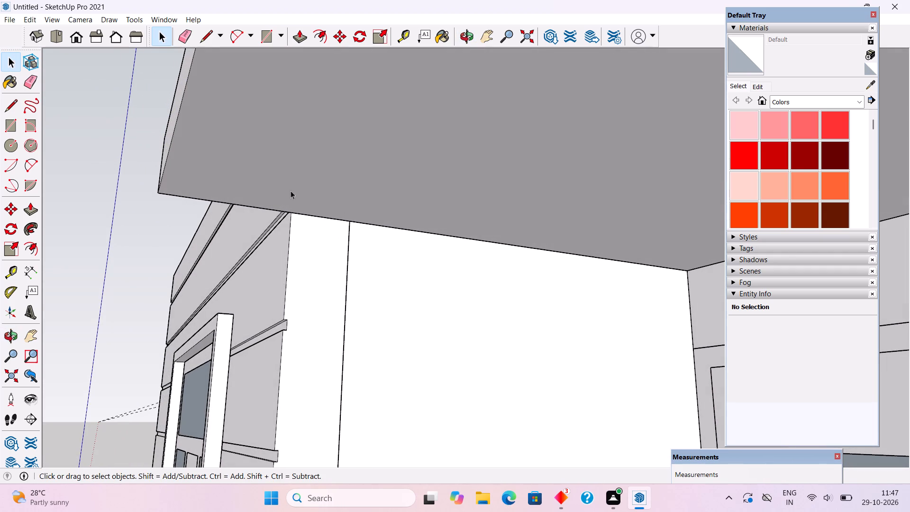
pyautogui.press('t')
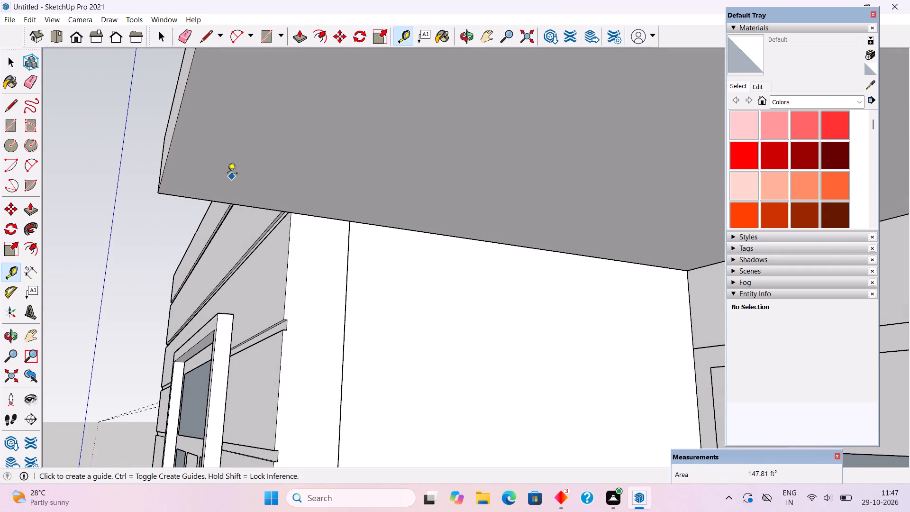
pyautogui.click(199, 198)
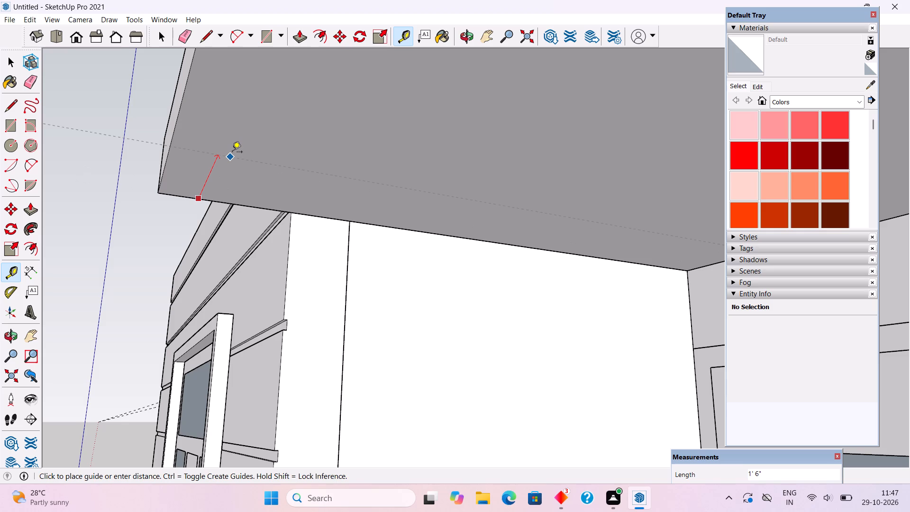
pyautogui.write('1;')
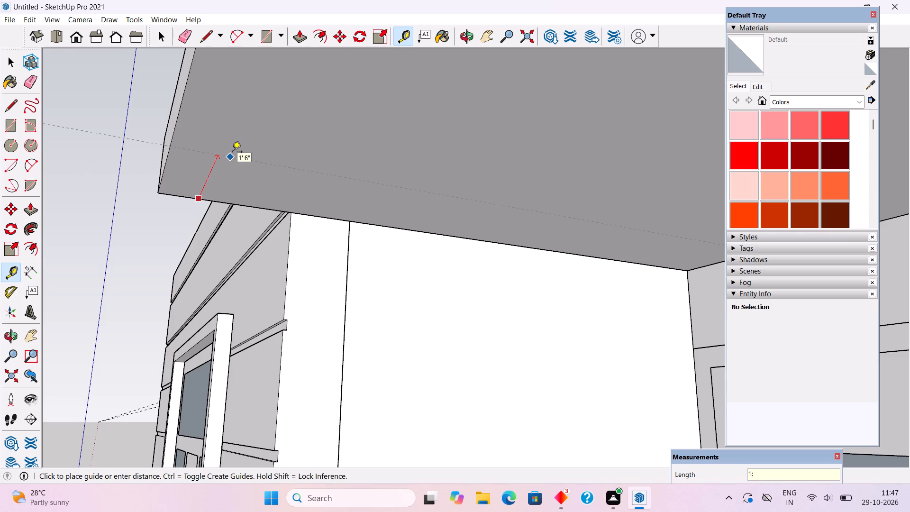
pyautogui.press('Return')
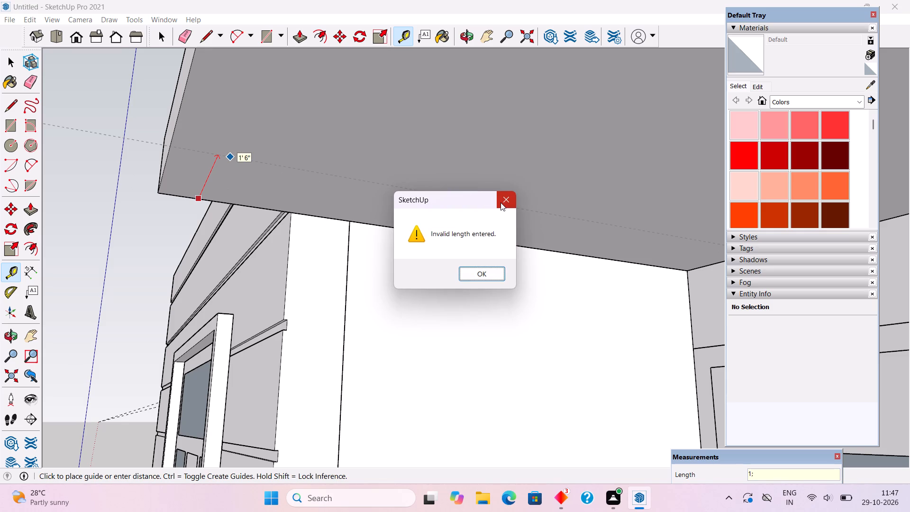
pyautogui.click(500, 202)
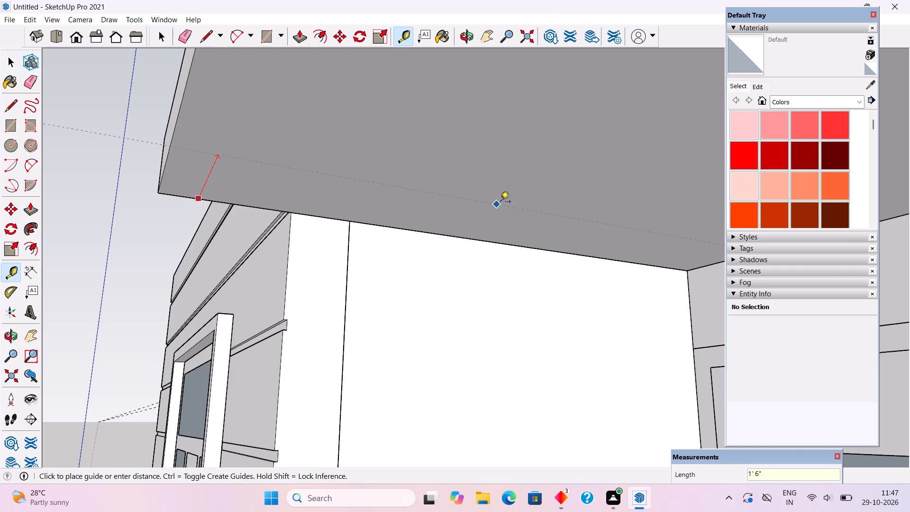
pyautogui.write("1'")
pyautogui.press('Return')
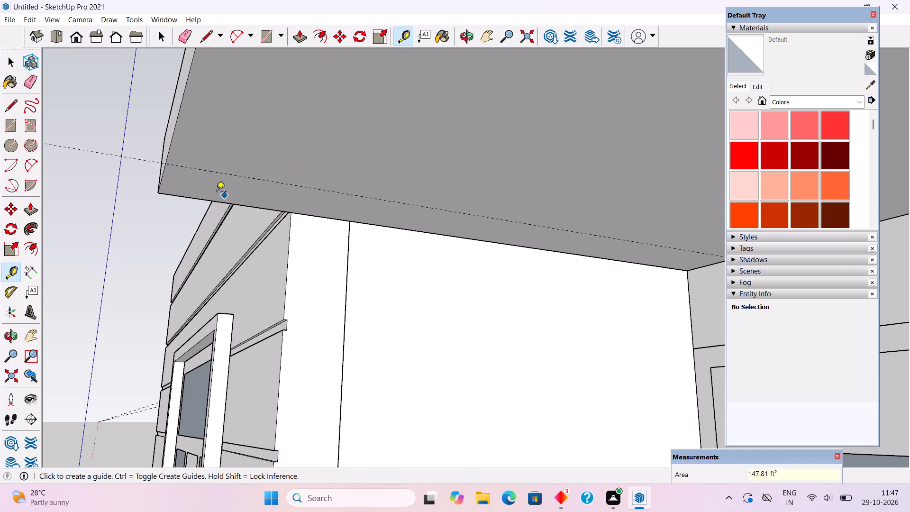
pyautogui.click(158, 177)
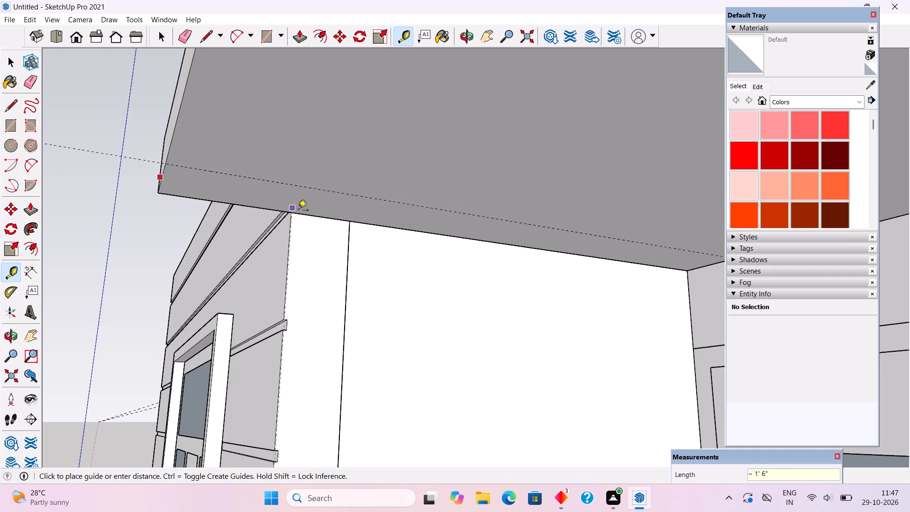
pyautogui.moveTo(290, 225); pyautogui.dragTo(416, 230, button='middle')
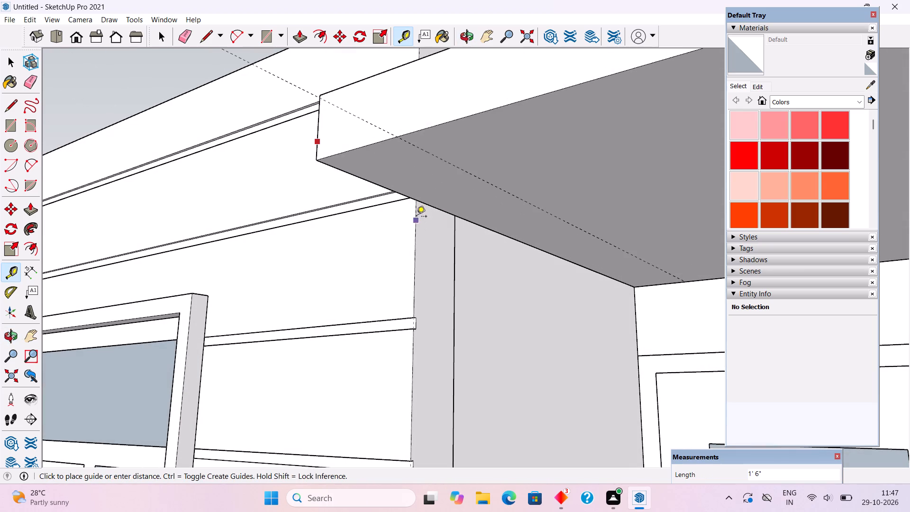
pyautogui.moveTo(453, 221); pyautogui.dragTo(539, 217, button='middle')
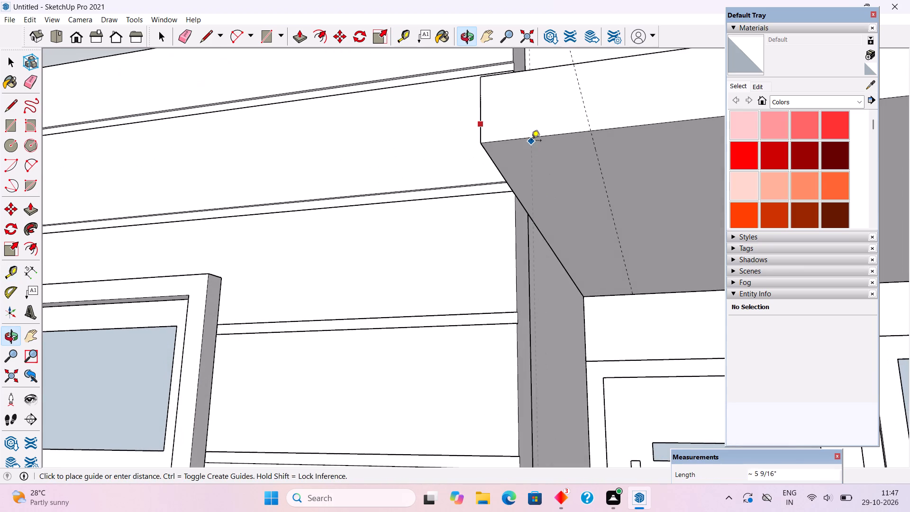
# Place a guide on the lower slab's underside parallel to its front edge, aligned with the striped wall's outer corner.
pyautogui.press('t')
pyautogui.click(540, 137)
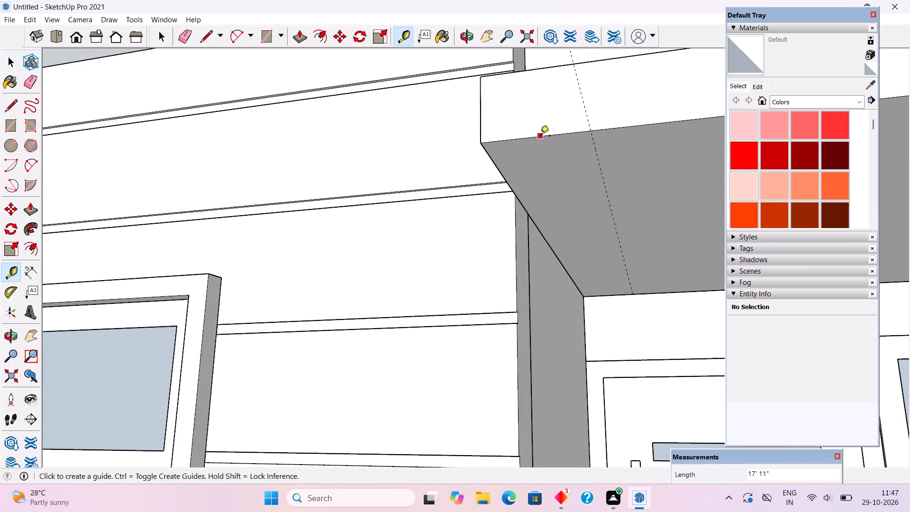
pyautogui.scroll(3, 536, 218)
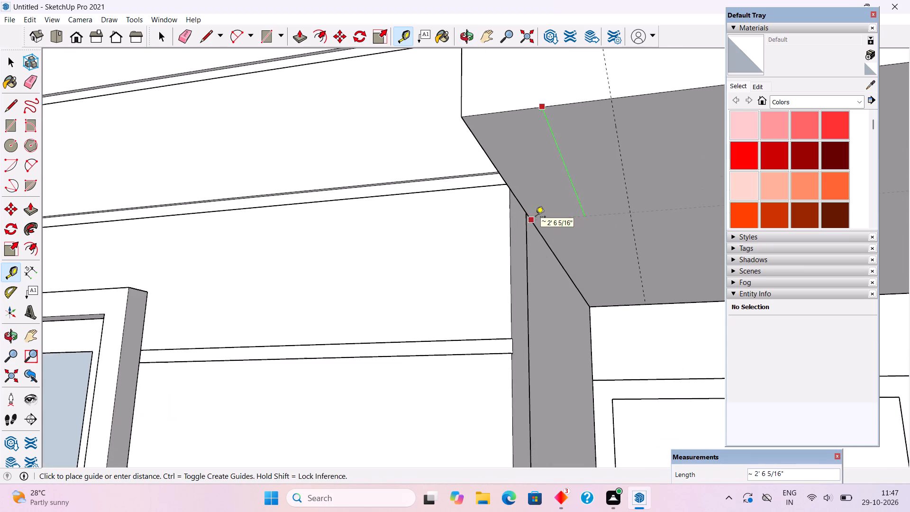
pyautogui.click(503, 181)
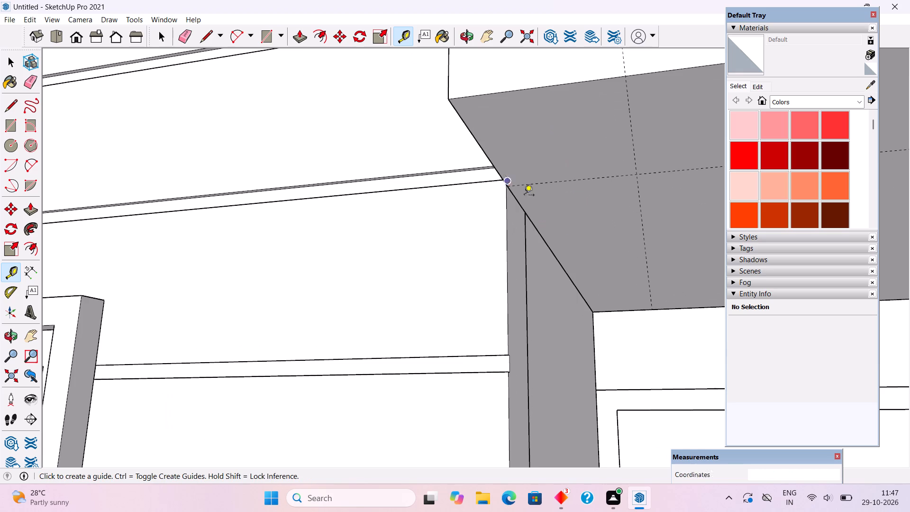
# Draw an edge on the slab's underside along the 1' guide, from the guide intersection to the slab's front edge.
pyautogui.scroll(-8, 453, 213)
pyautogui.moveTo(522, 247); pyautogui.dragTo(371, 204, button='middle')
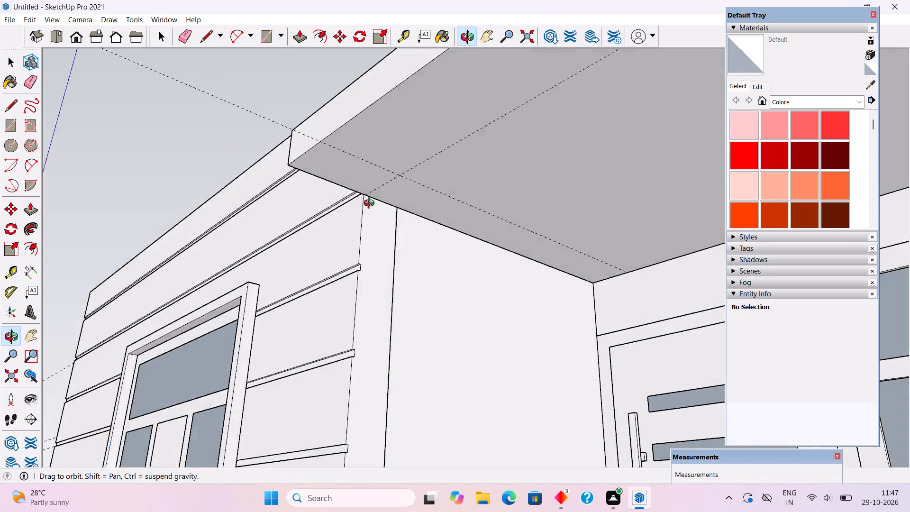
pyautogui.moveTo(371, 204); pyautogui.dragTo(330, 156, button='middle')
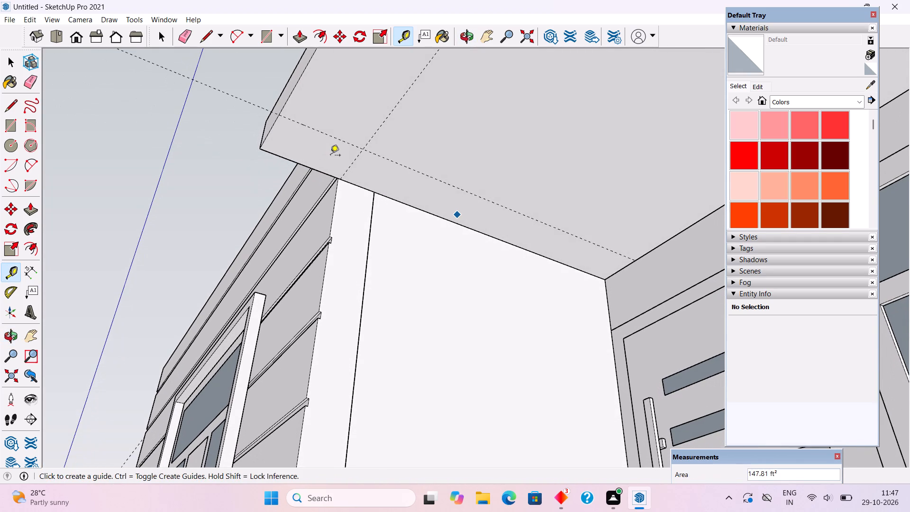
pyautogui.press('r')
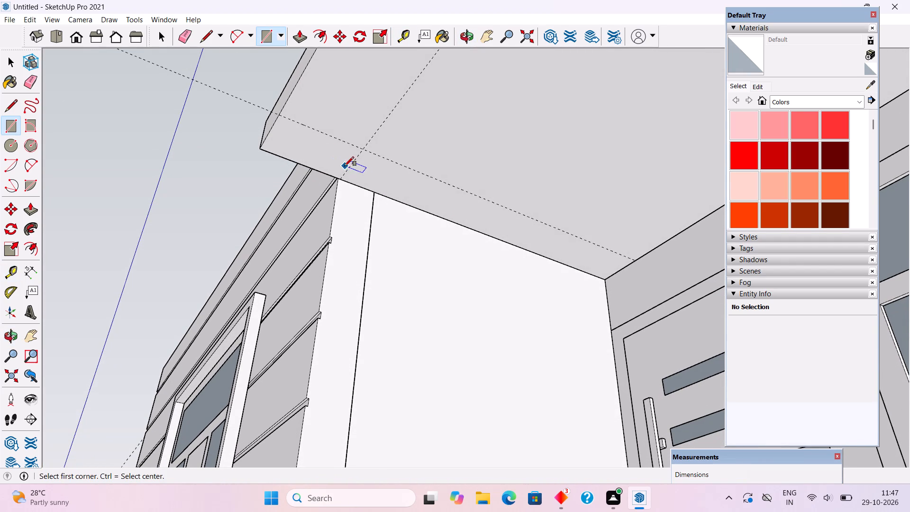
pyautogui.press('space')
pyautogui.tripleClick(344, 165)
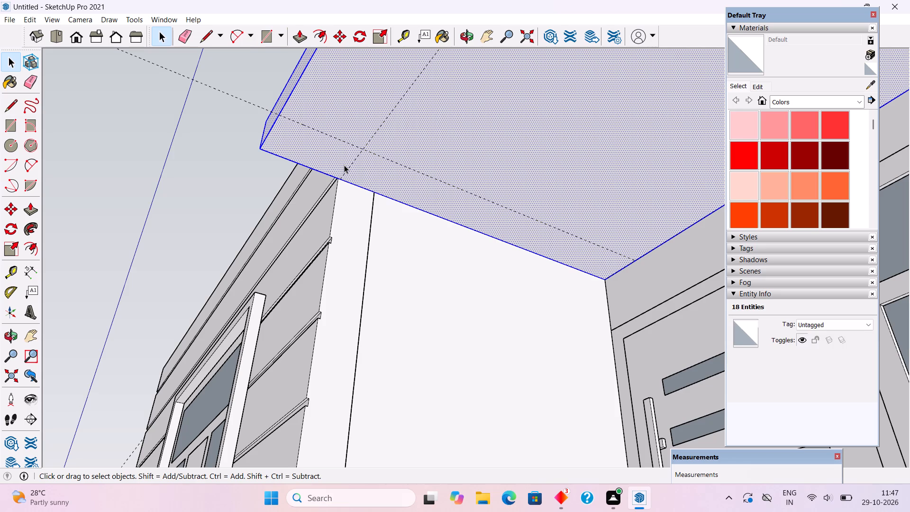
pyautogui.press('l')
pyautogui.click(343, 179)
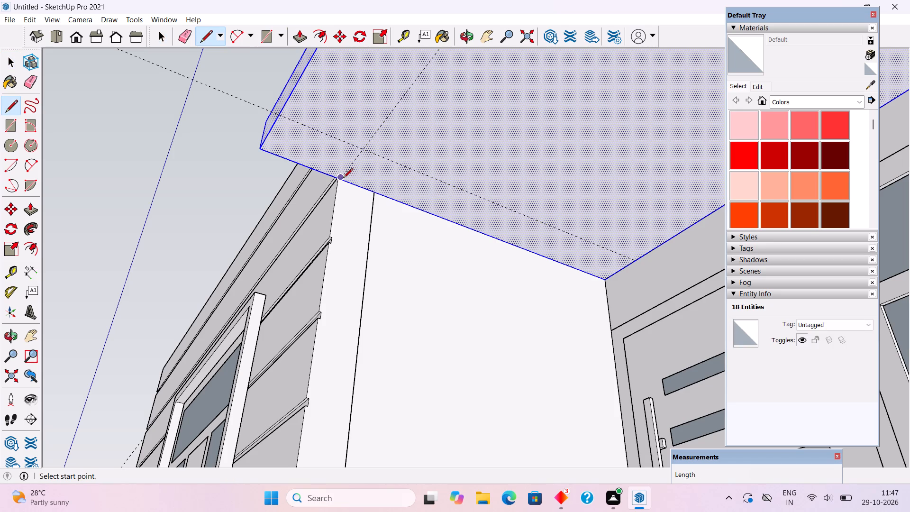
pyautogui.click(361, 149)
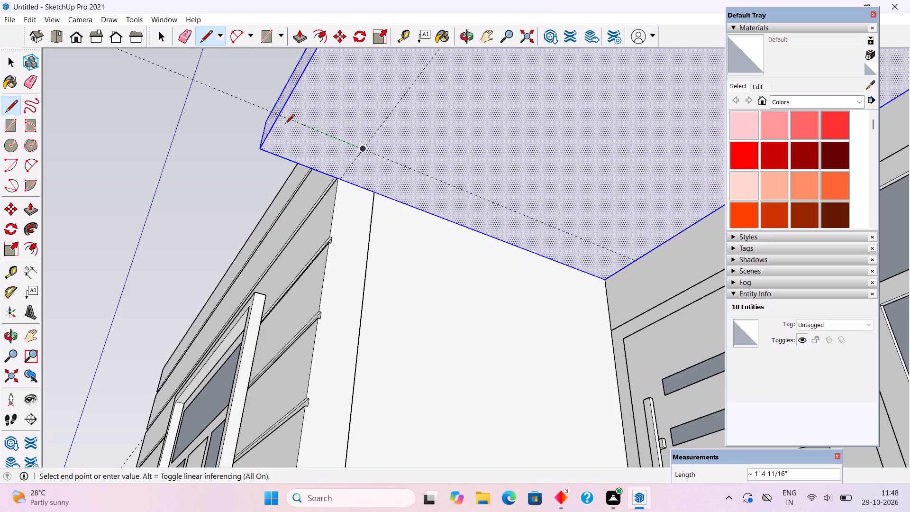
pyautogui.click(282, 117)
pyautogui.press('p')
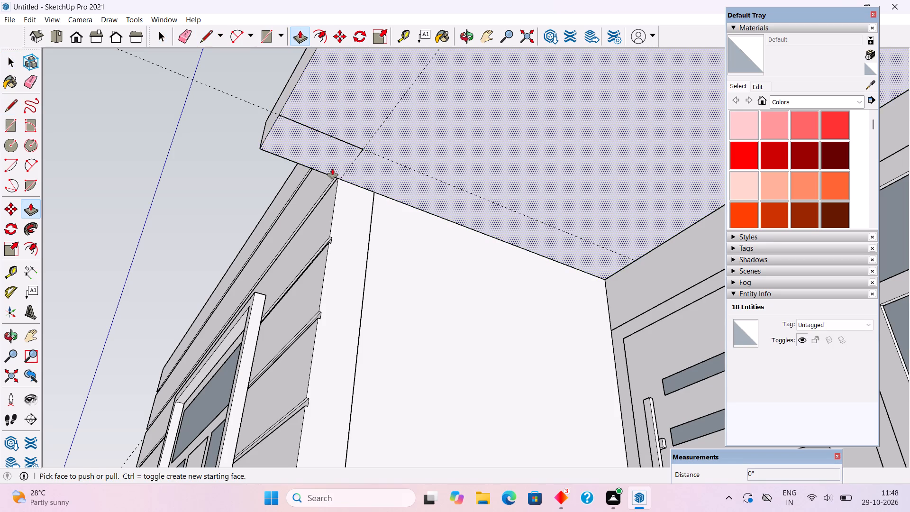
pyautogui.click(332, 169)
pyautogui.press('space')
# Draw a 1' edge from the striped wall's corner to the guide intersection, closing the corner rectangle on the slab's underside.
pyautogui.moveTo(343, 183); pyautogui.dragTo(366, 176, button='middle')
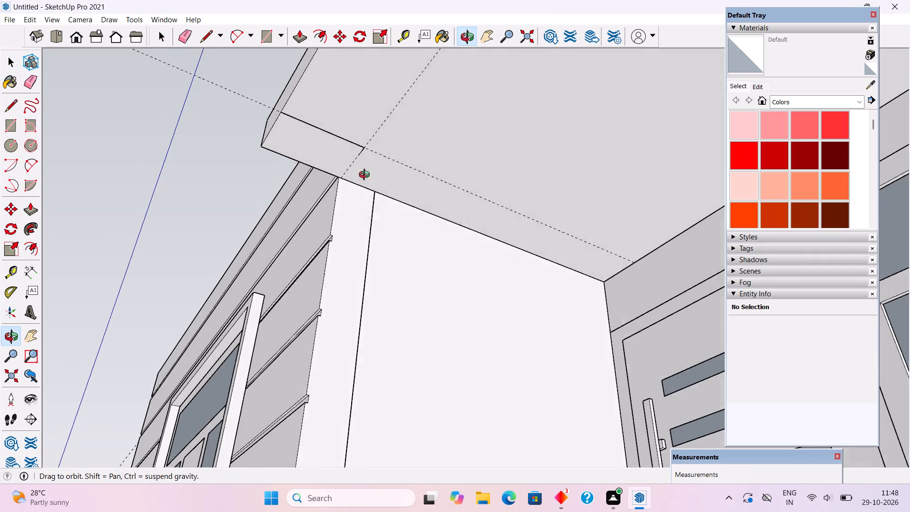
pyautogui.moveTo(366, 176); pyautogui.dragTo(547, 214, button='middle')
pyautogui.scroll(14, 410, 124)
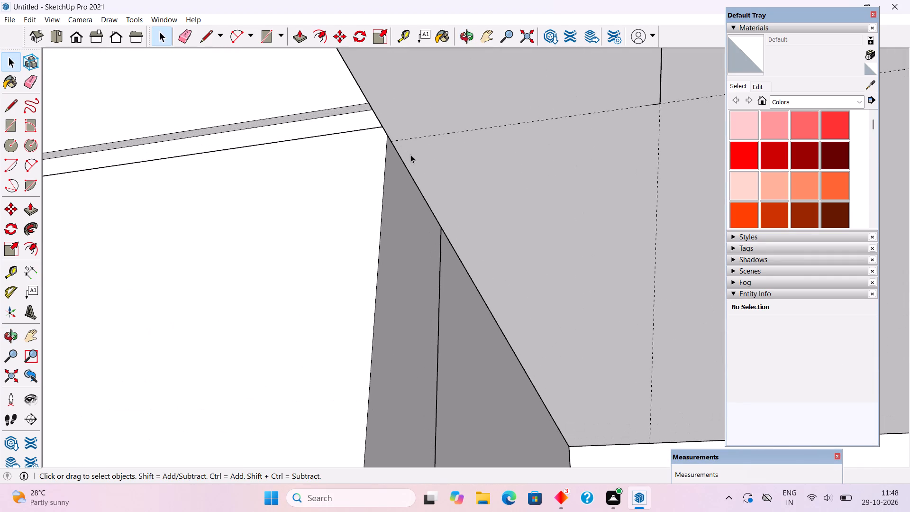
pyautogui.moveTo(480, 162); pyautogui.dragTo(437, 191, button='middle')
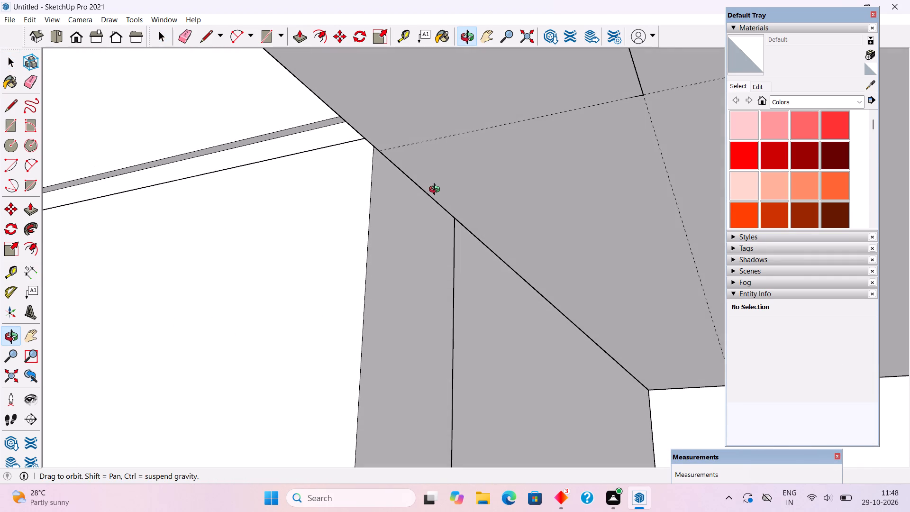
pyautogui.moveTo(437, 191); pyautogui.dragTo(437, 192, button='middle')
pyautogui.press('l')
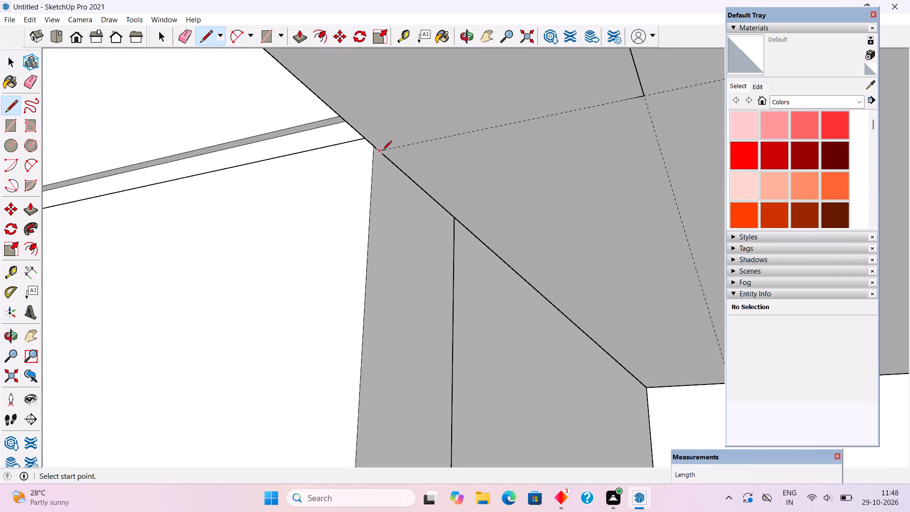
pyautogui.click(382, 151)
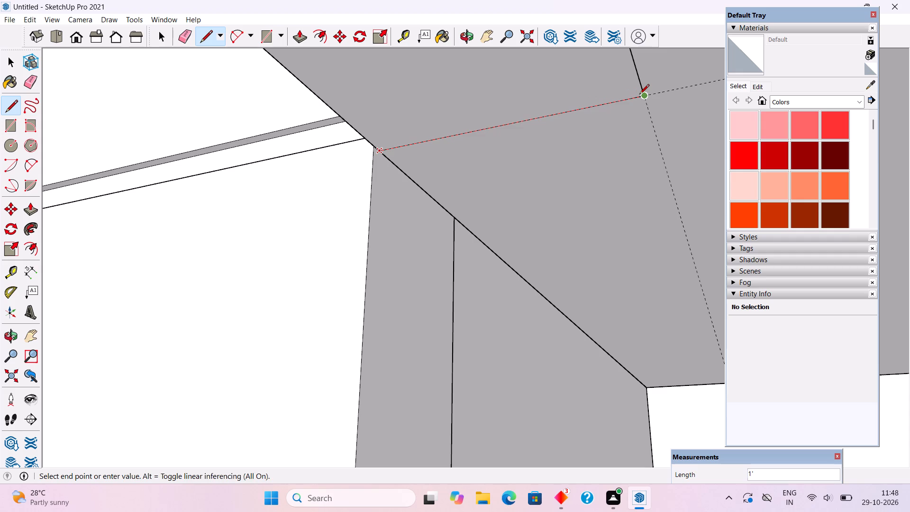
pyautogui.click(640, 95)
pyautogui.scroll(-4, 614, 150)
pyautogui.scroll(-4, 585, 210)
pyautogui.scroll(1, 585, 210)
pyautogui.scroll(-4, 584, 216)
pyautogui.press('space')
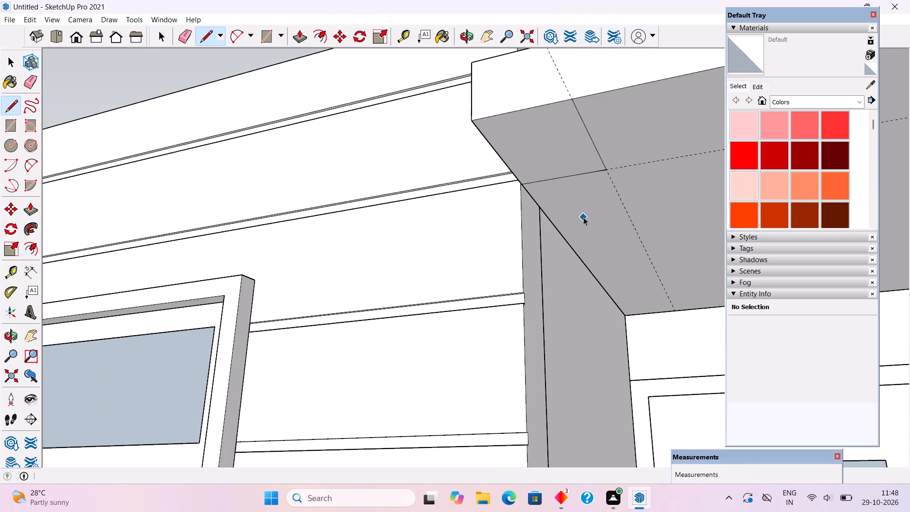
# Push/Pull the corner rectangle down from the slab's underside to the base platform, forming a column beside the striped wall.
pyautogui.press('p')
pyautogui.click(555, 140)
pyautogui.scroll(-3, 551, 190)
pyautogui.scroll(1, 551, 190)
pyautogui.scroll(-6, 551, 190)
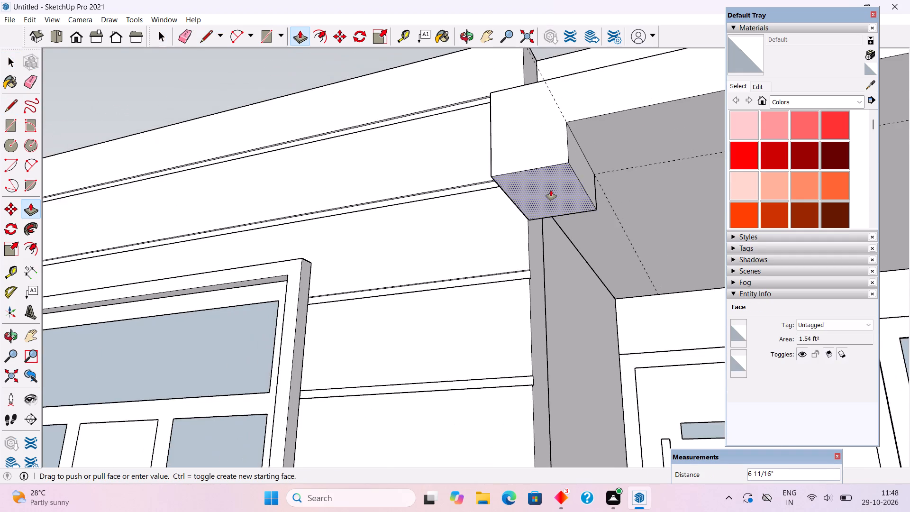
pyautogui.scroll(-16, 551, 190)
pyautogui.moveTo(554, 203); pyautogui.dragTo(607, 384, button='middle')
pyautogui.click(576, 360)
# Examine the new column and the entrance canopy in the overall front view of the house.
pyautogui.moveTo(543, 314); pyautogui.dragTo(479, 263, button='middle')
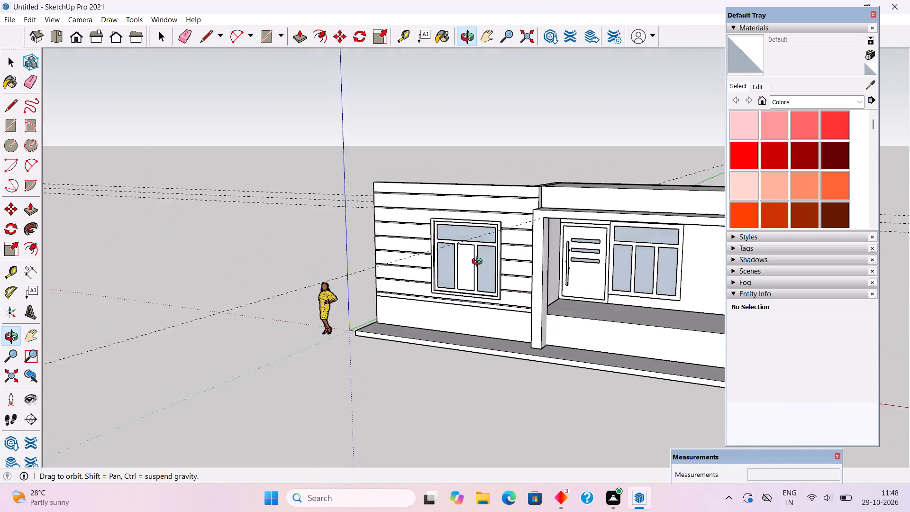
pyautogui.moveTo(479, 263); pyautogui.dragTo(597, 245, button='middle')
pyautogui.press('b')
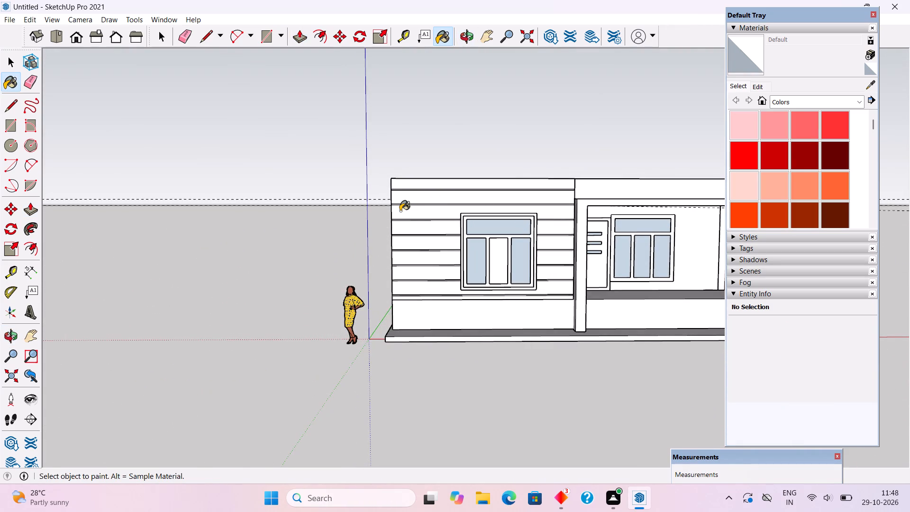
pyautogui.press('space')
pyautogui.scroll(-7, 294, 207)
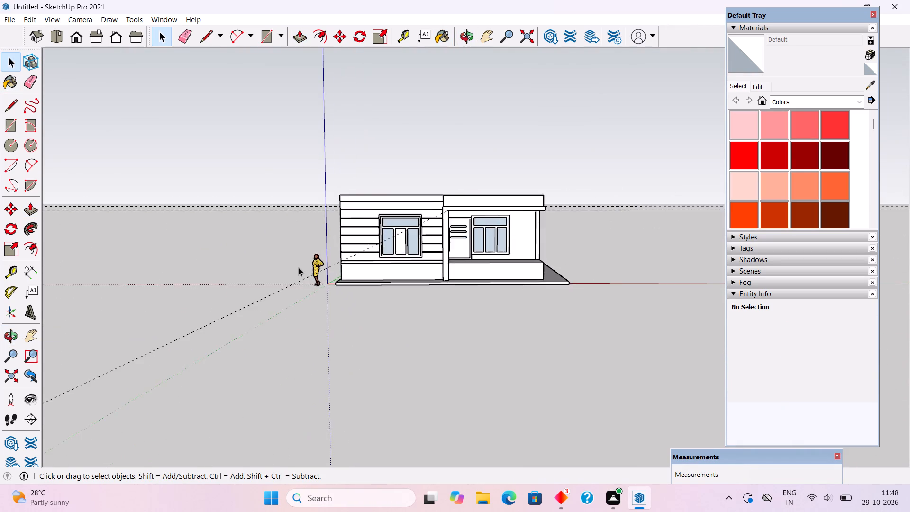
pyautogui.scroll(5, 347, 260)
pyautogui.scroll(-4, 162, 169)
pyautogui.scroll(5, 612, 250)
pyautogui.scroll(2, 432, 207)
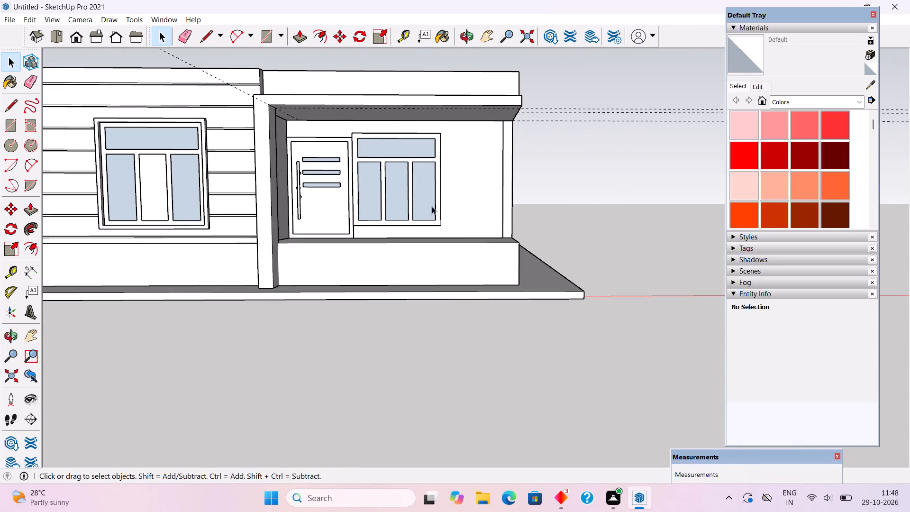
# Measure how far the lower slab projects in front of the canopy at its free outer corner.
pyautogui.moveTo(434, 204); pyautogui.dragTo(236, 290, button='middle')
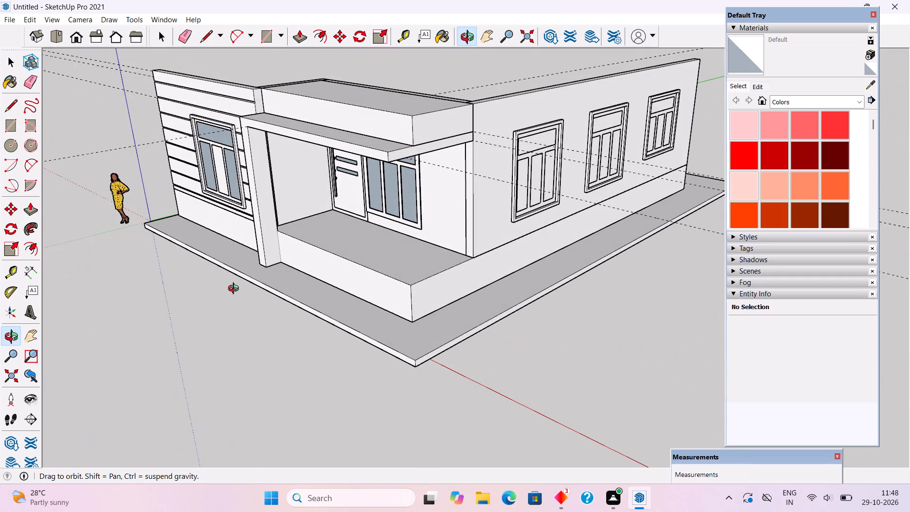
pyautogui.moveTo(236, 290); pyautogui.dragTo(236, 290, button='middle')
pyautogui.moveTo(423, 145); pyautogui.dragTo(445, 224, button='middle')
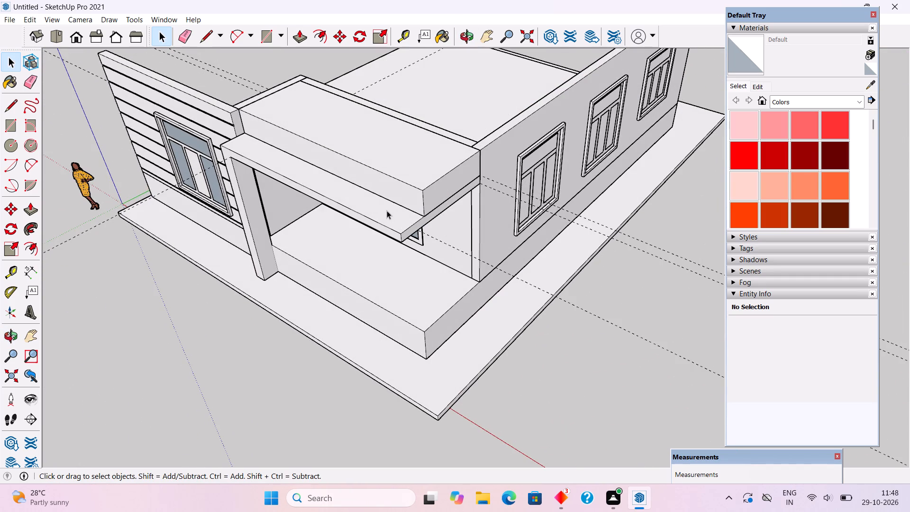
pyautogui.press('t')
pyautogui.click(392, 230)
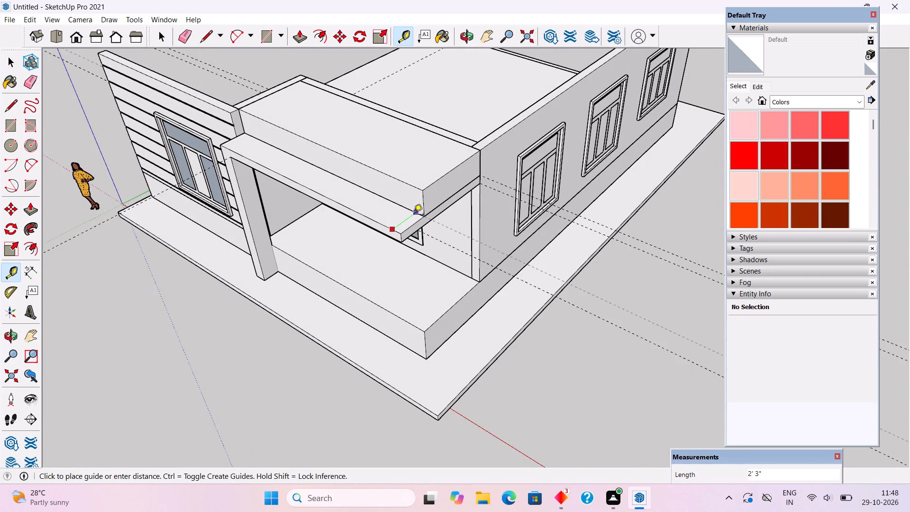
pyautogui.press('space')
# Make a group of the lower slab together with its attached column.
pyautogui.scroll(6, 492, 211)
pyautogui.scroll(2, 417, 202)
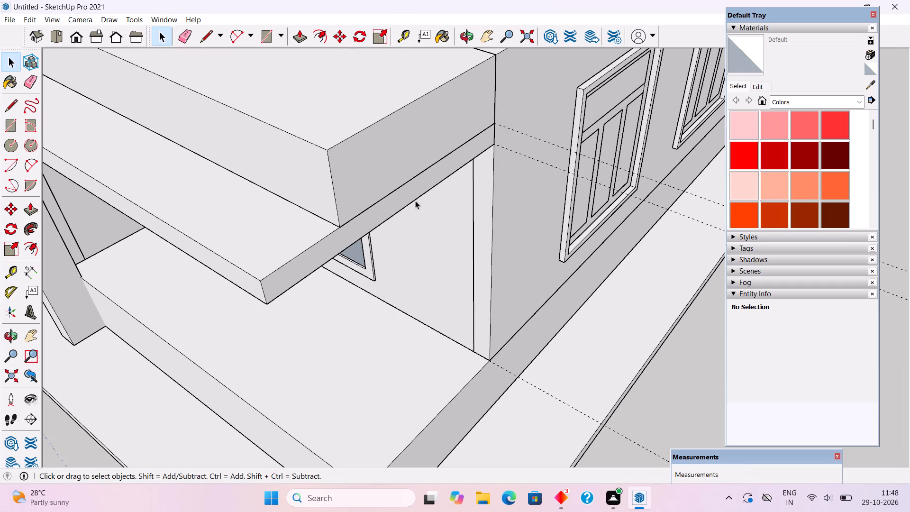
pyautogui.tripleClick(415, 197)
pyautogui.rightClick(415, 196)
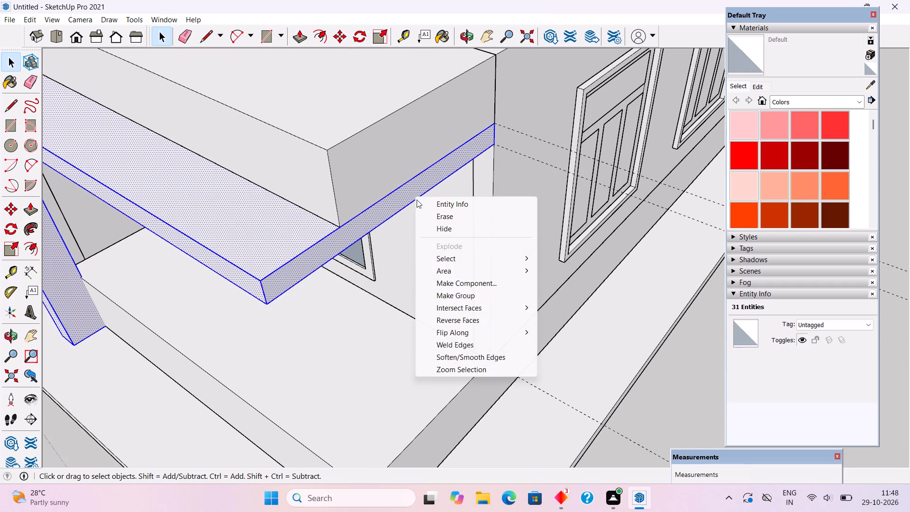
pyautogui.click(455, 296)
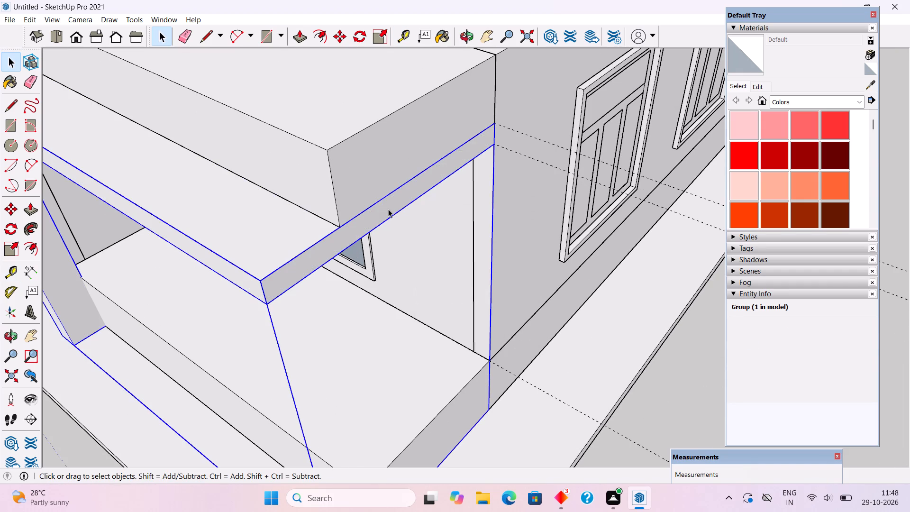
# Inside the slab group, extend the slab's end face 2' outward past the windowed side wall.
pyautogui.tripleClick(388, 209)
pyautogui.press('p')
pyautogui.click(388, 209)
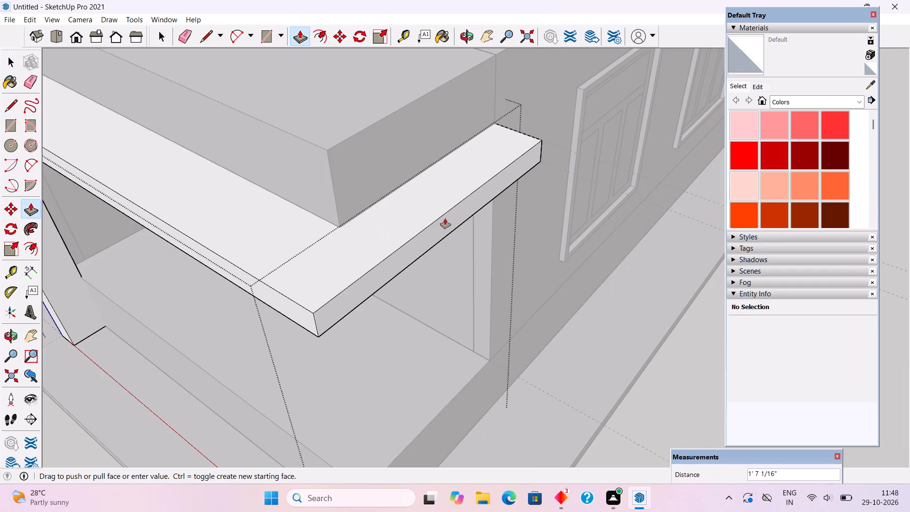
pyautogui.write("2'")
pyautogui.press('Return')
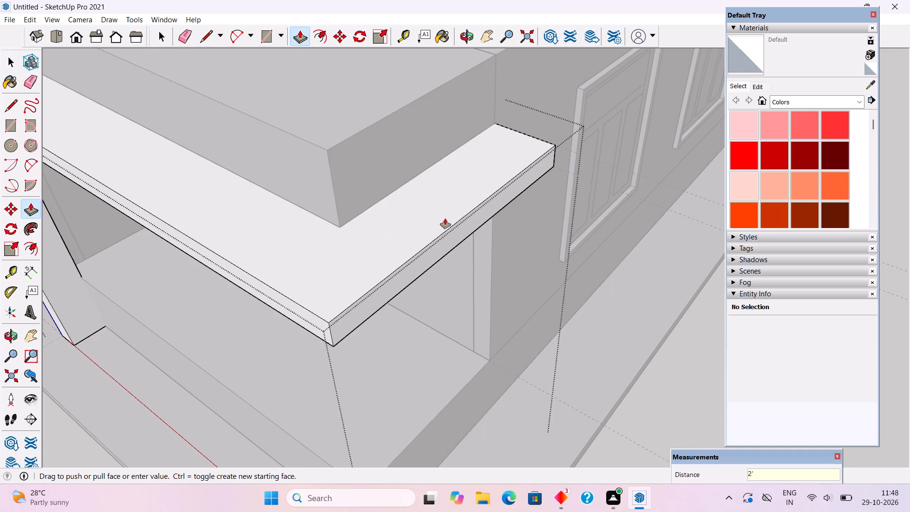
pyautogui.press('space')
pyautogui.scroll(-17, 445, 219)
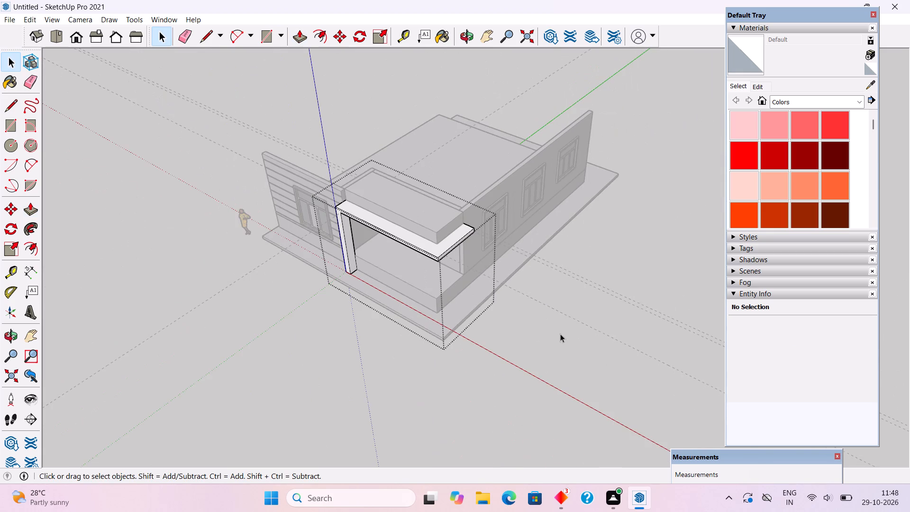
pyautogui.click(560, 337)
pyautogui.moveTo(481, 285); pyautogui.dragTo(513, 256, button='middle')
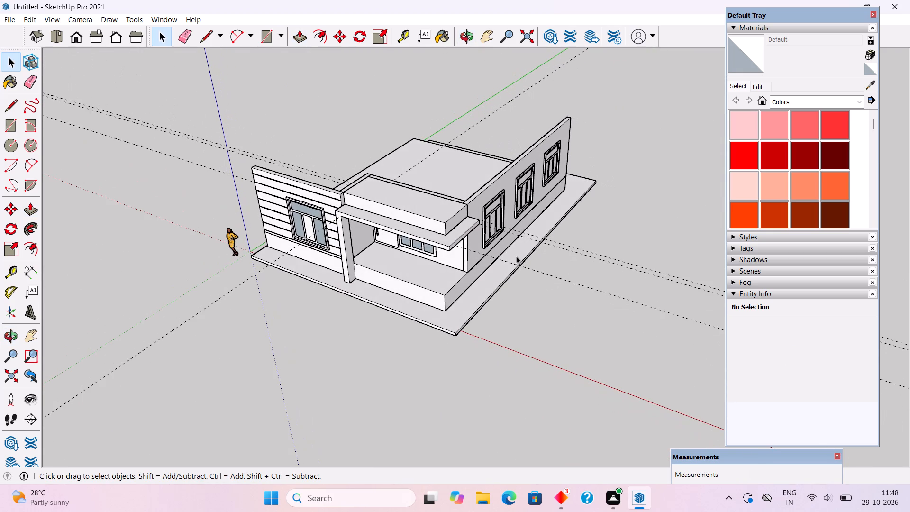
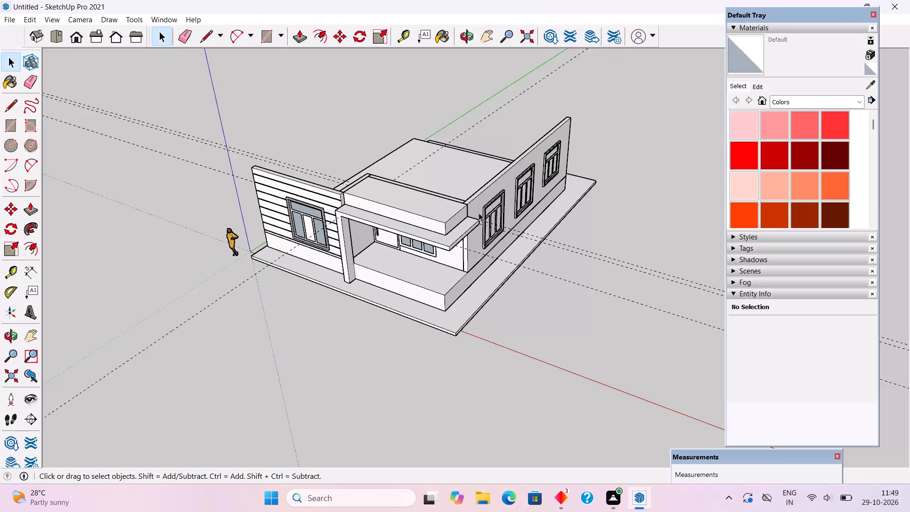
# Examine the extended lower slab and its column over the entrance porch from the windowed side wall's corner and the front.
pyautogui.moveTo(478, 213); pyautogui.dragTo(346, 228, button='middle')
pyautogui.scroll(6, 468, 239)
pyautogui.scroll(1, 397, 193)
pyautogui.moveTo(390, 189); pyautogui.dragTo(474, 117, button='middle')
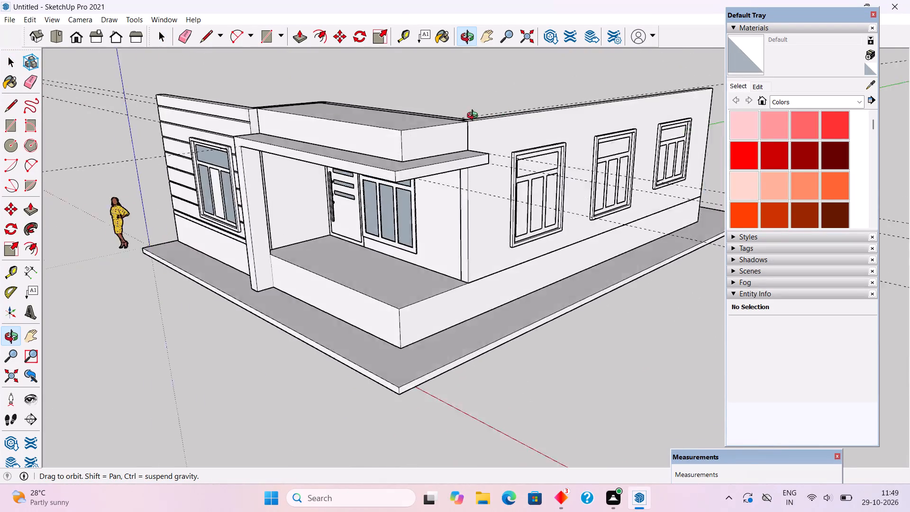
pyautogui.moveTo(474, 117); pyautogui.dragTo(644, 150, button='middle')
pyautogui.scroll(3, 465, 188)
pyautogui.moveTo(504, 195); pyautogui.dragTo(541, 110, button='middle')
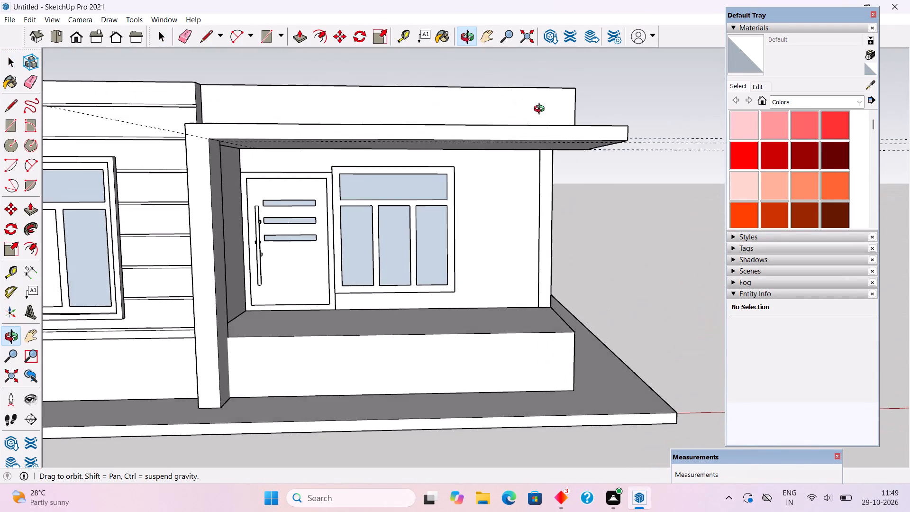
pyautogui.moveTo(541, 110); pyautogui.dragTo(555, 128, button='middle')
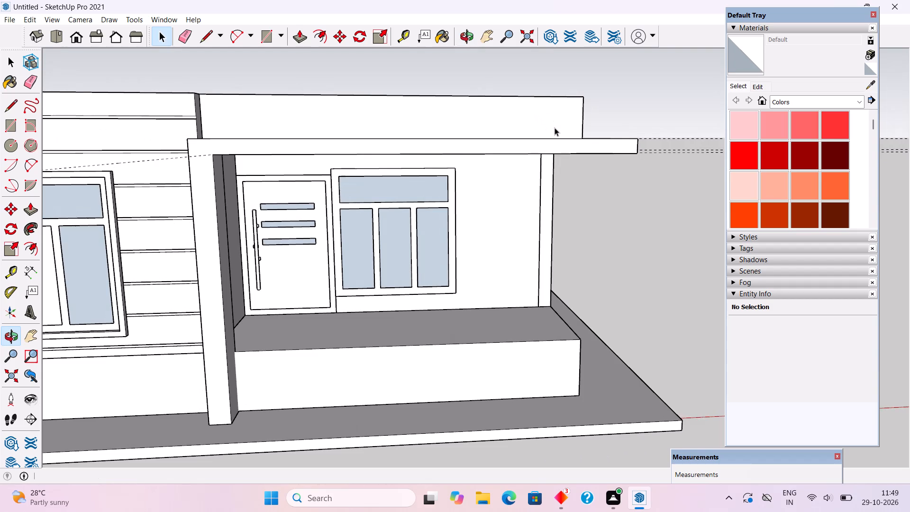
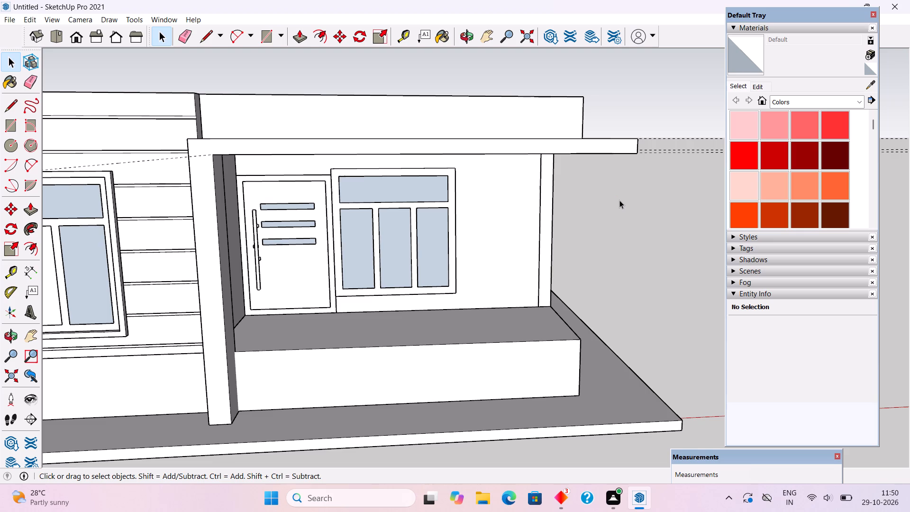
# Open the entrance canopy for editing and measure the thickness of its lower slab's front edge.
pyautogui.scroll(1, 619, 200)
pyautogui.scroll(-6, 602, 180)
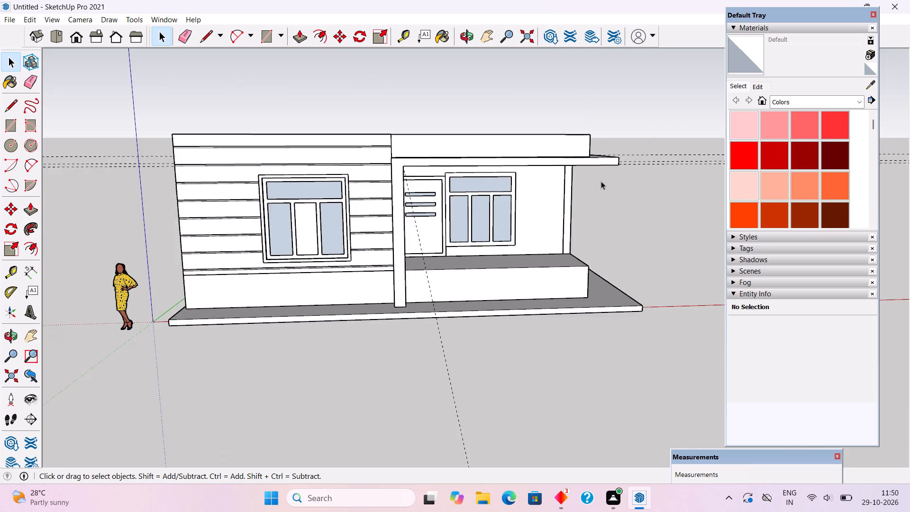
pyautogui.moveTo(417, 200); pyautogui.dragTo(479, 242, button='middle')
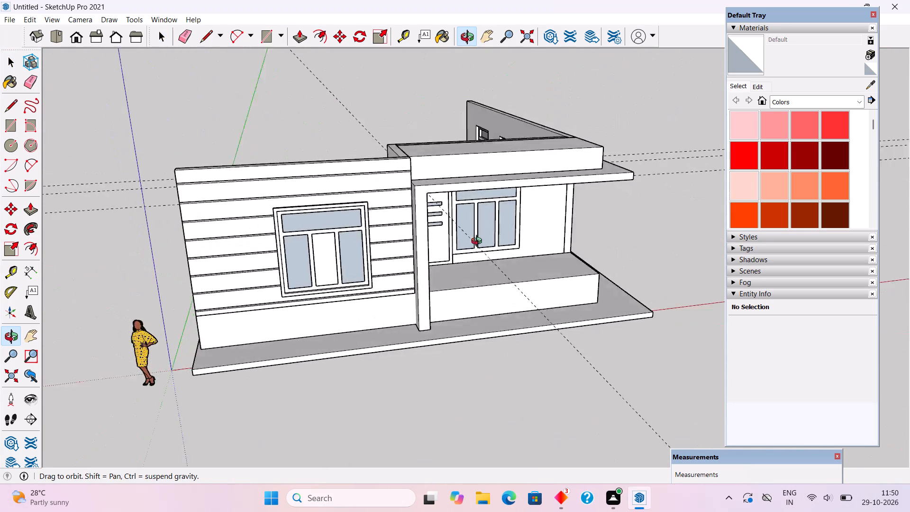
pyautogui.moveTo(479, 242); pyautogui.dragTo(399, 188, button='middle')
pyautogui.scroll(4, 399, 188)
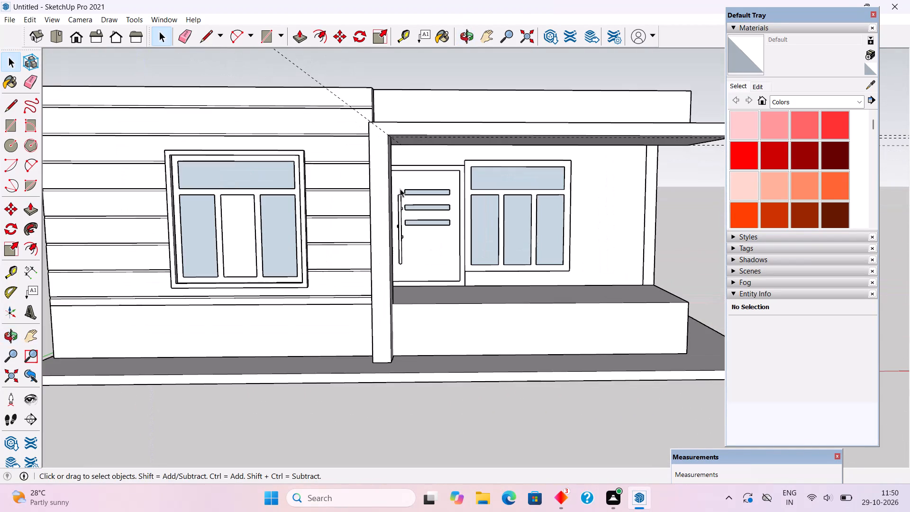
pyautogui.moveTo(401, 183); pyautogui.dragTo(410, 127, button='middle')
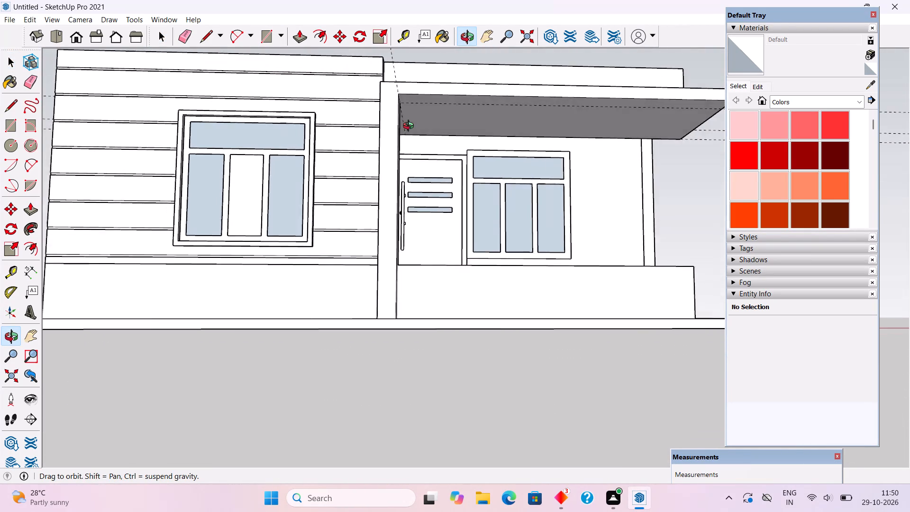
pyautogui.moveTo(410, 127); pyautogui.dragTo(321, 177, button='middle')
pyautogui.scroll(4, 339, 180)
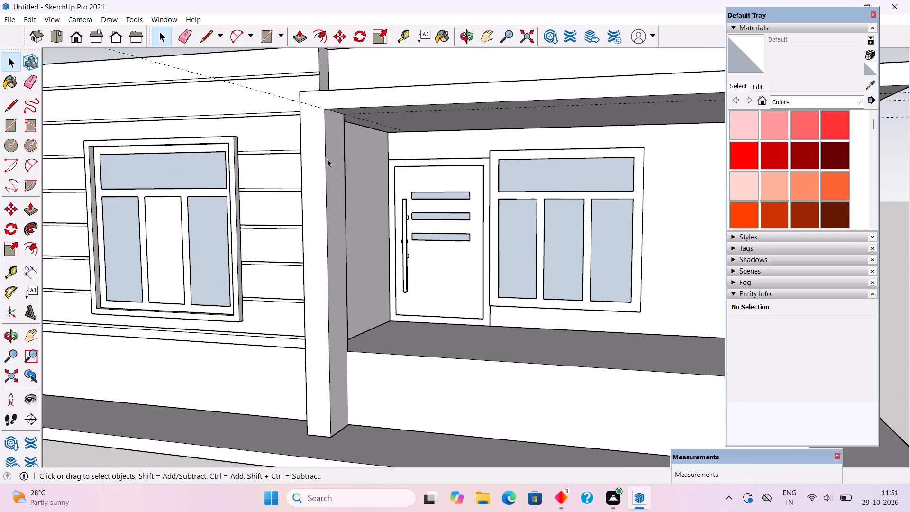
pyautogui.tripleClick(327, 158)
pyautogui.moveTo(329, 161); pyautogui.dragTo(408, 209, button='middle')
pyautogui.press('t')
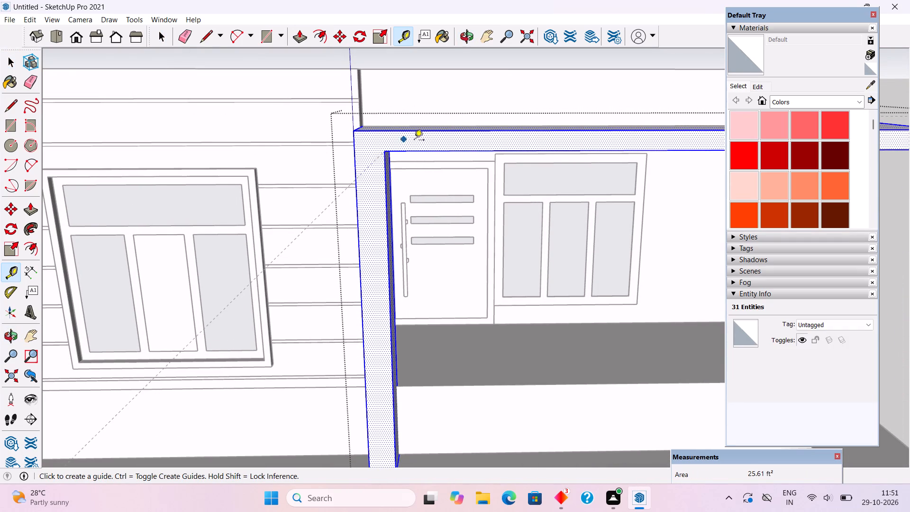
pyautogui.click(433, 133)
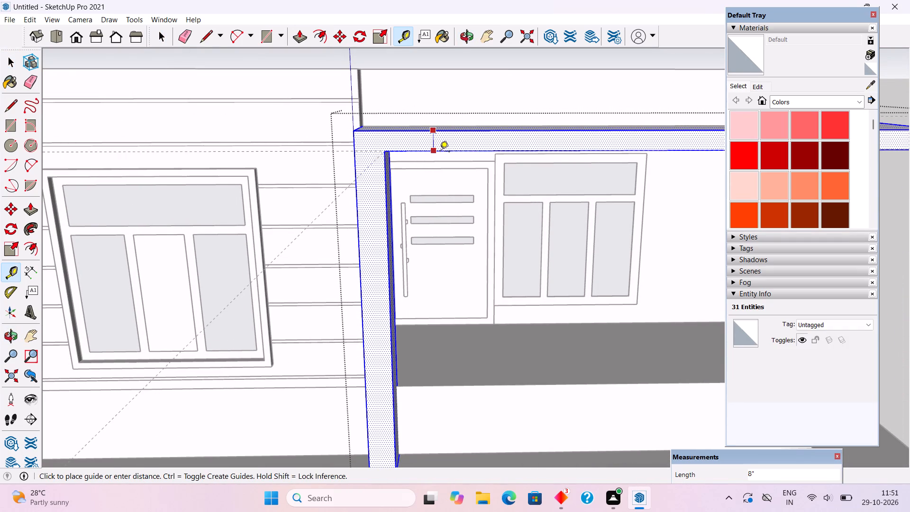
pyautogui.press('space')
# Place a guide 8" in from the outer vertical edge of the column's front face.
pyautogui.write('t')
pyautogui.click(361, 264)
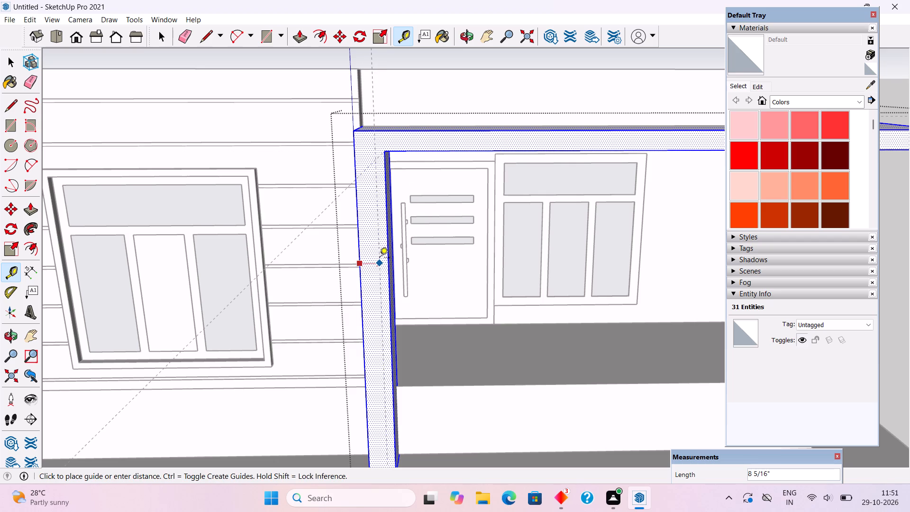
pyautogui.press('8')
pyautogui.hotkey('shift', '"')
pyautogui.press('Return')
pyautogui.press('space')
# Push the column's porch-side face in 4" to the guide, and finish editing the canopy.
pyautogui.moveTo(379, 212); pyautogui.dragTo(277, 185, button='middle')
pyautogui.press('p')
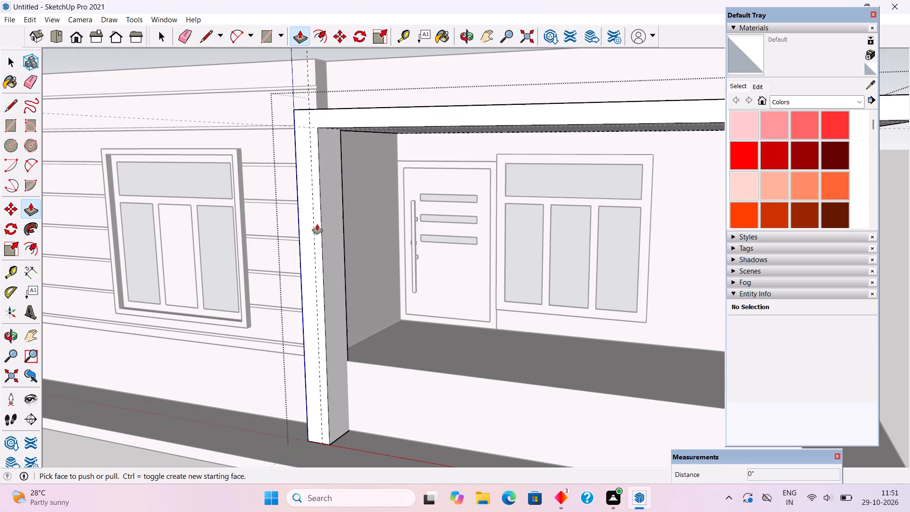
pyautogui.click(332, 244)
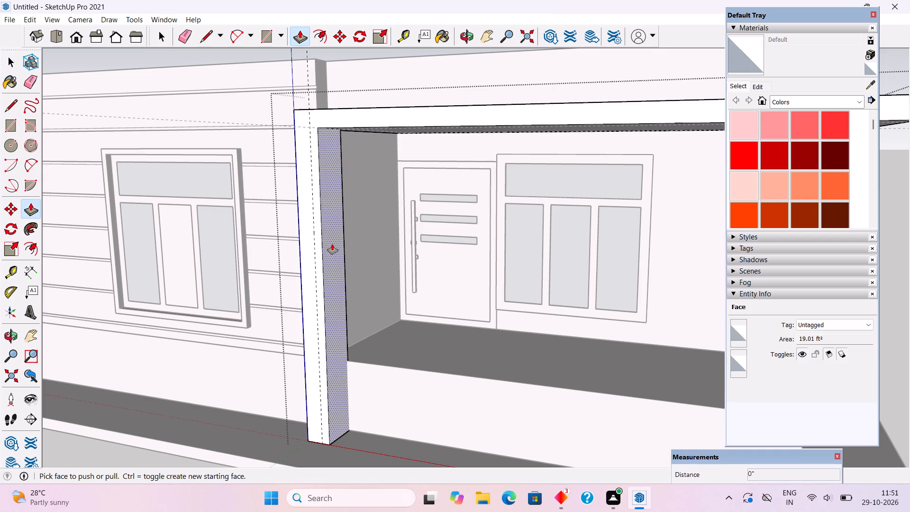
pyautogui.click(313, 208)
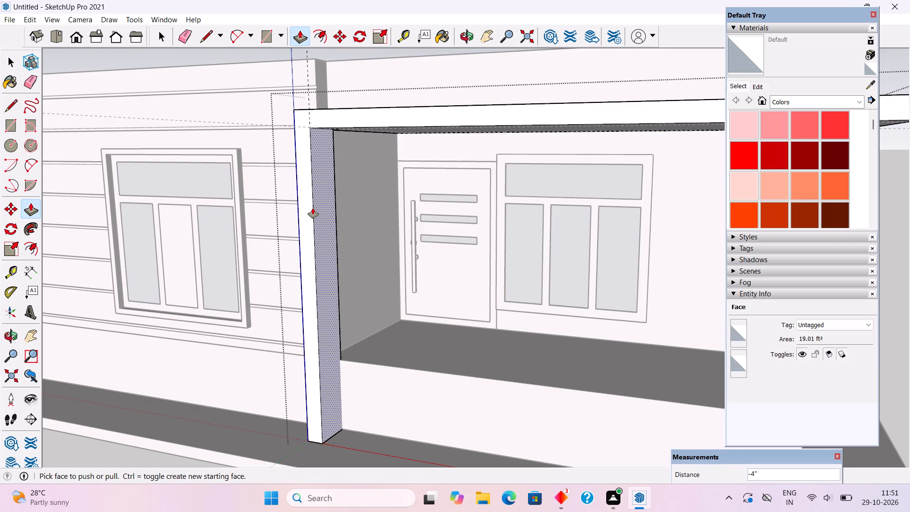
pyautogui.press('space')
pyautogui.scroll(-11, 320, 255)
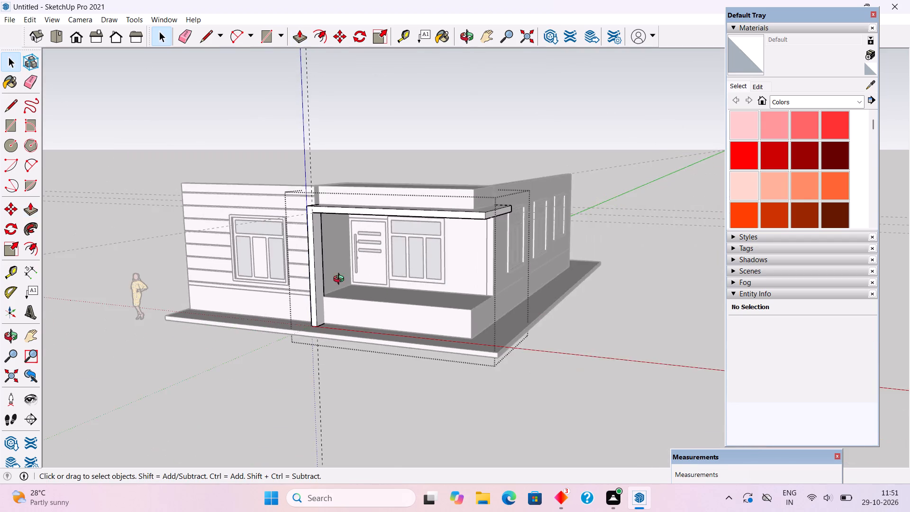
pyautogui.moveTo(328, 274); pyautogui.dragTo(530, 312, button='middle')
pyautogui.click(417, 73)
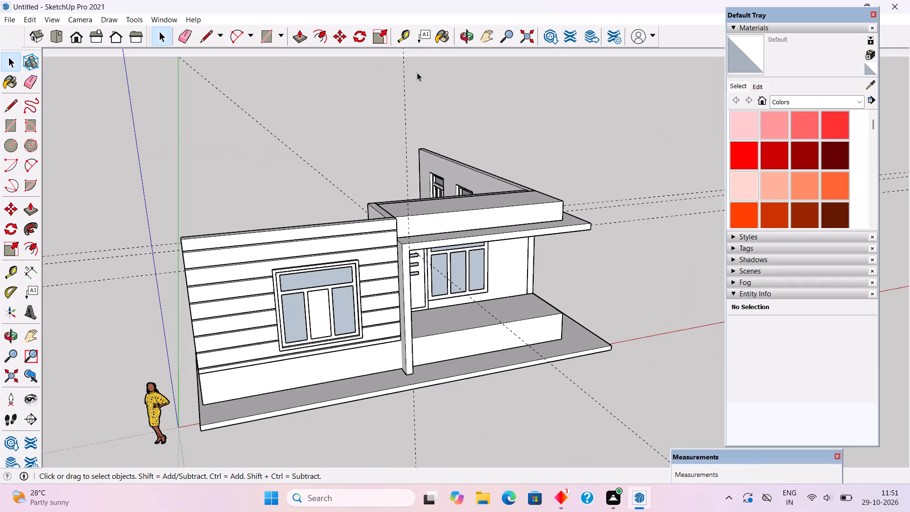
# Examine the slimmed column and the canopy slabs from the front, from above and from the windowed side wall.
pyautogui.moveTo(446, 247); pyautogui.dragTo(399, 168, button='middle')
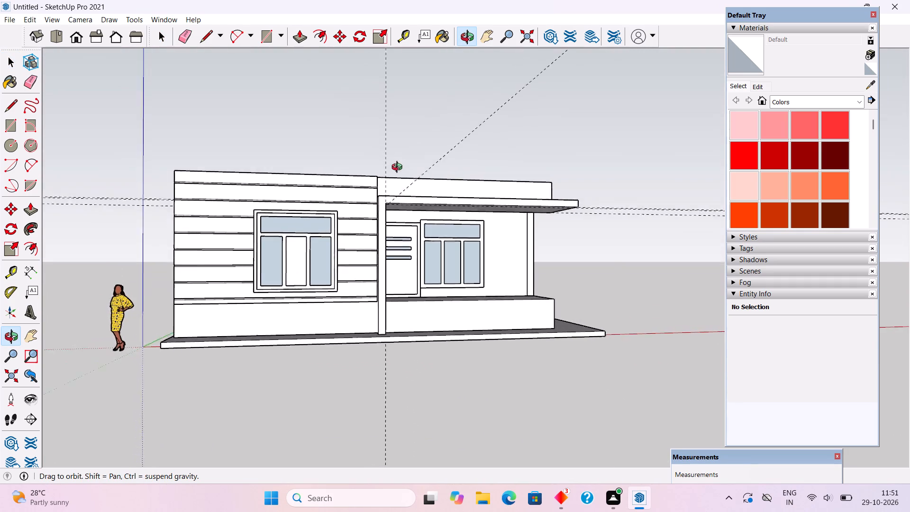
pyautogui.moveTo(399, 168); pyautogui.dragTo(343, 174, button='middle')
pyautogui.scroll(4, 343, 174)
pyautogui.moveTo(431, 270); pyautogui.dragTo(437, 287, button='middle')
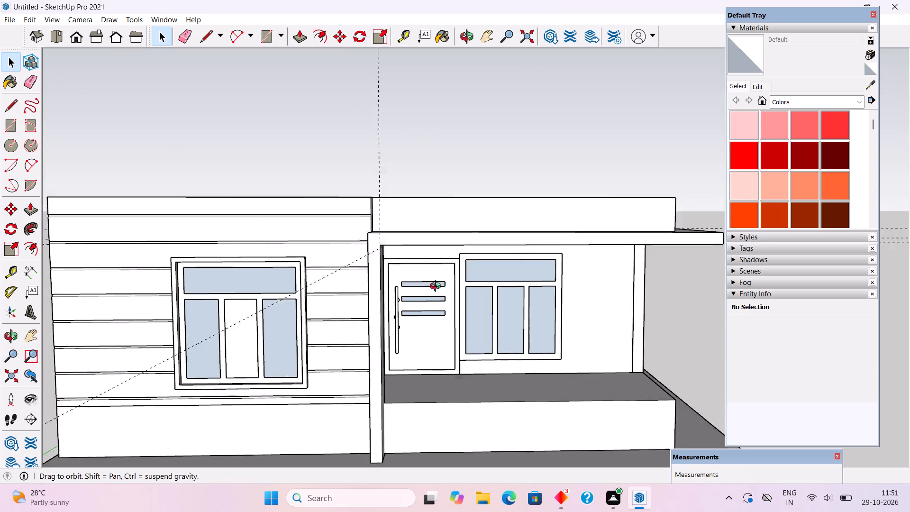
pyautogui.moveTo(437, 287); pyautogui.dragTo(450, 315, button='middle')
pyautogui.click(428, 188)
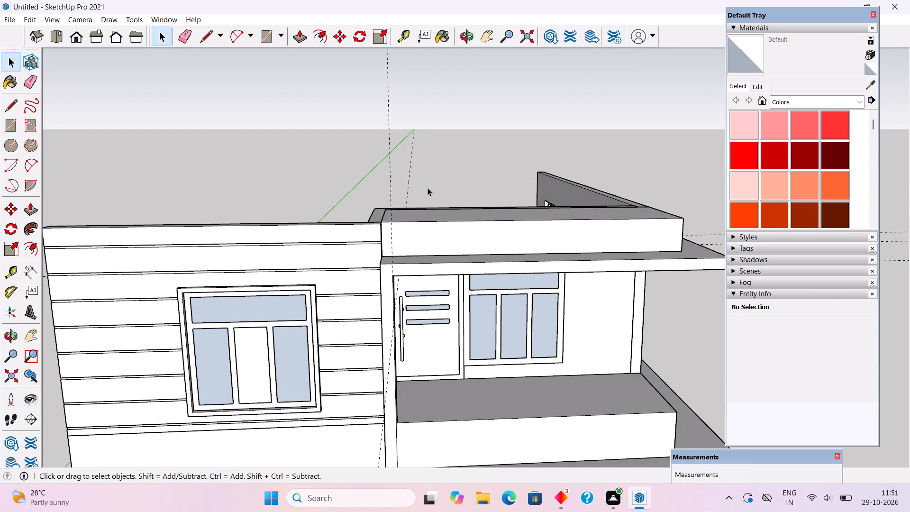
pyautogui.scroll(-5, 375, 292)
pyautogui.moveTo(452, 321); pyautogui.dragTo(451, 311, button='middle')
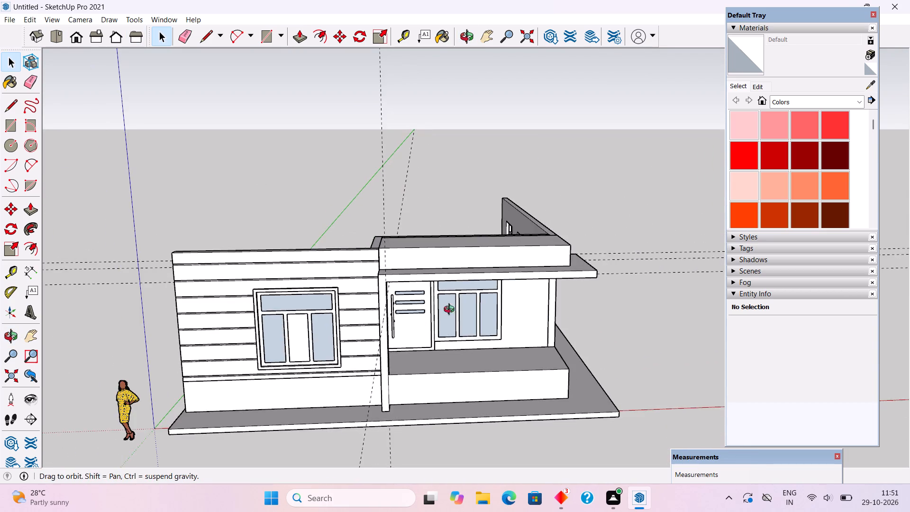
pyautogui.moveTo(451, 311); pyautogui.dragTo(448, 245, button='middle')
pyautogui.scroll(4, 290, 305)
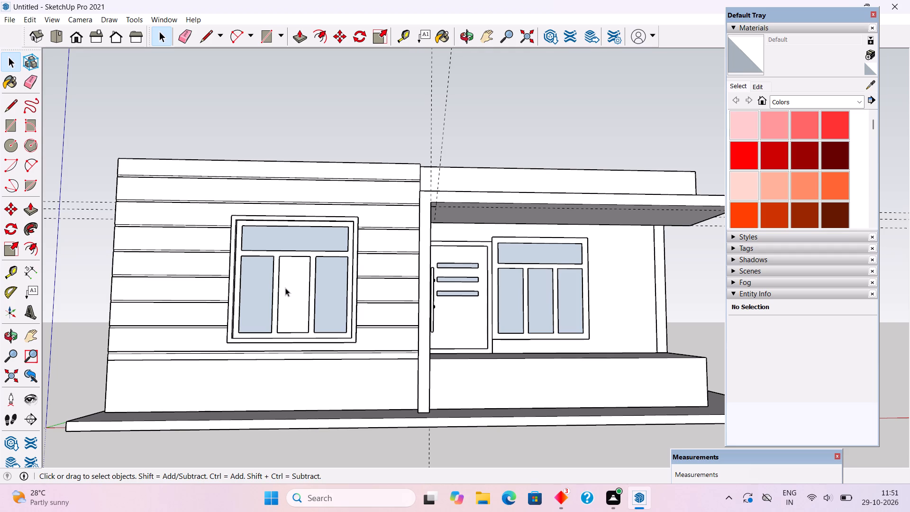
pyautogui.scroll(5, 315, 283)
pyautogui.scroll(-10, 414, 158)
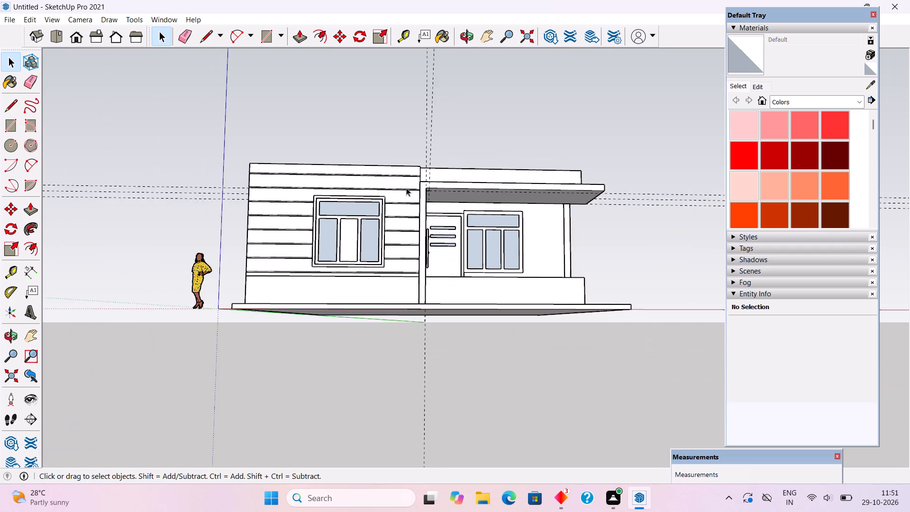
pyautogui.moveTo(407, 211); pyautogui.dragTo(464, 345, button='middle')
pyautogui.scroll(2, 465, 345)
pyautogui.scroll(5, 403, 225)
pyautogui.moveTo(454, 235); pyautogui.dragTo(148, 278, button='middle')
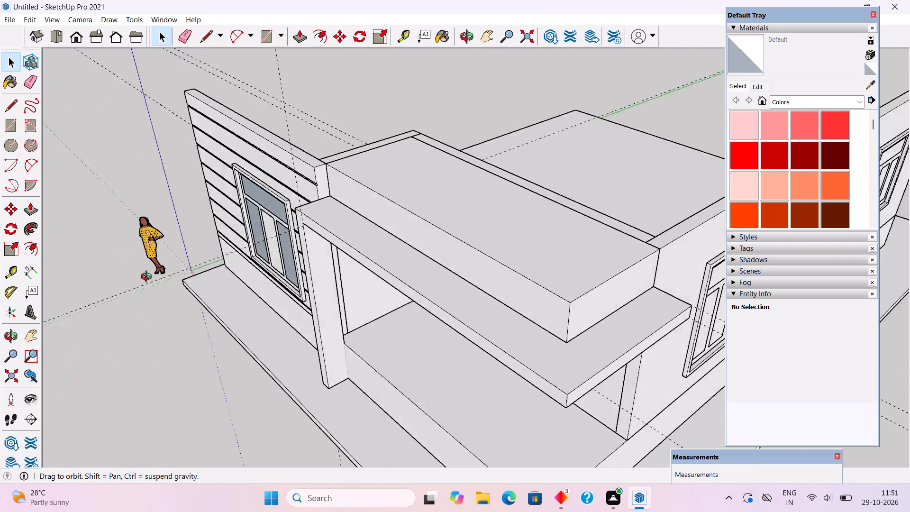
pyautogui.moveTo(148, 278); pyautogui.dragTo(460, 201, button='middle')
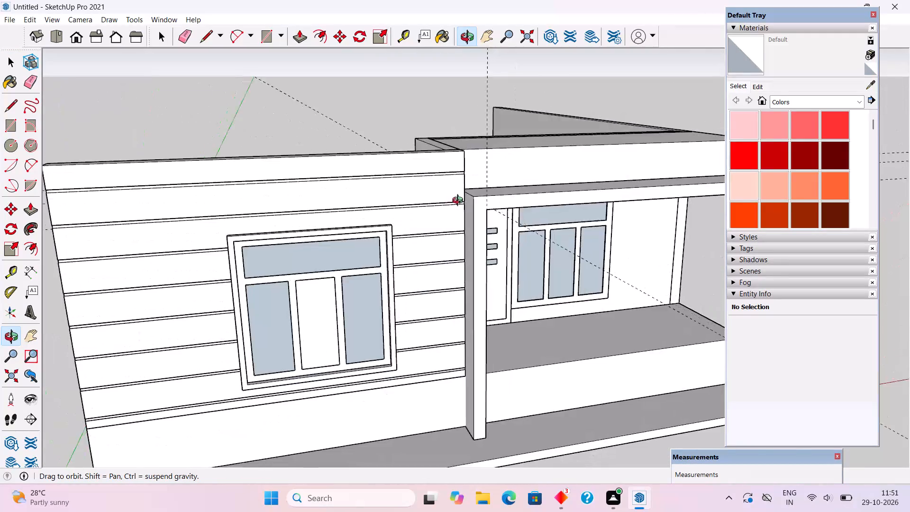
pyautogui.moveTo(460, 201); pyautogui.dragTo(275, 236, button='middle')
pyautogui.scroll(-4, 297, 245)
pyautogui.moveTo(568, 298); pyautogui.dragTo(371, 297, button='middle')
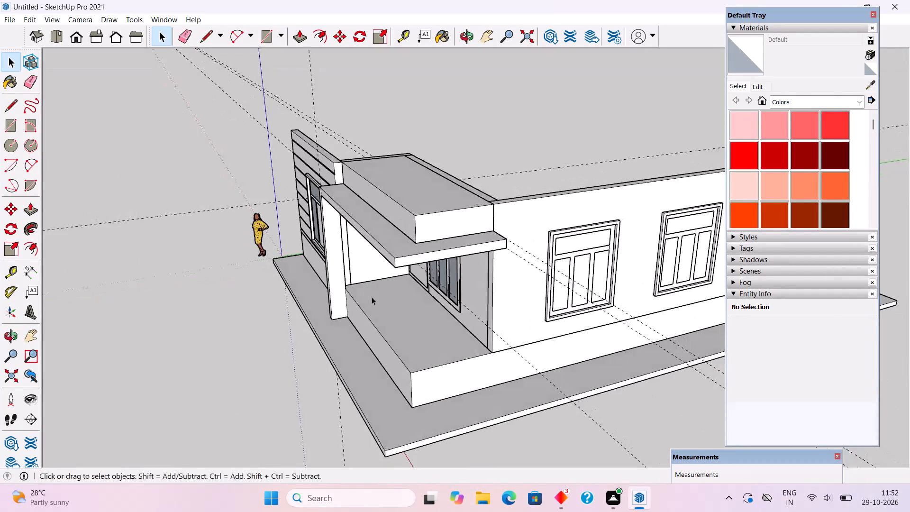
pyautogui.moveTo(446, 281); pyautogui.dragTo(456, 248, button='middle')
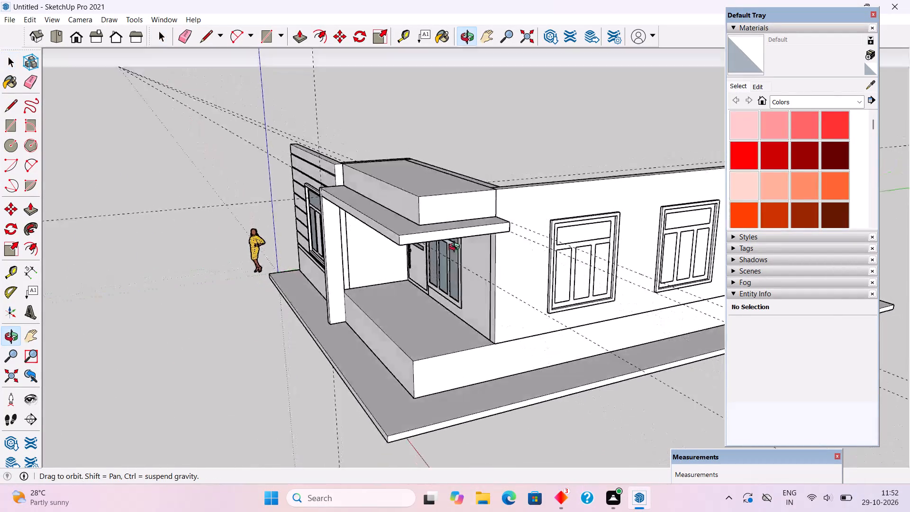
pyautogui.moveTo(456, 248); pyautogui.dragTo(621, 257, button='middle')
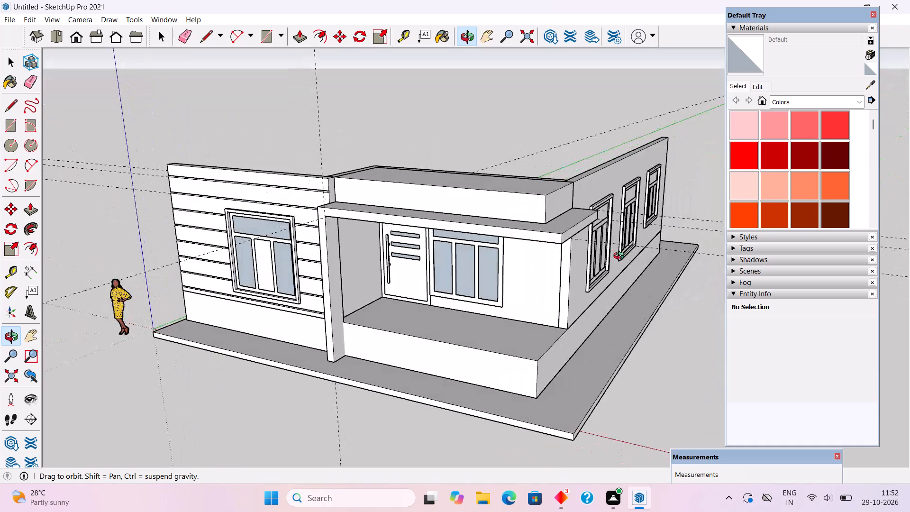
pyautogui.moveTo(621, 257); pyautogui.dragTo(636, 302, button='middle')
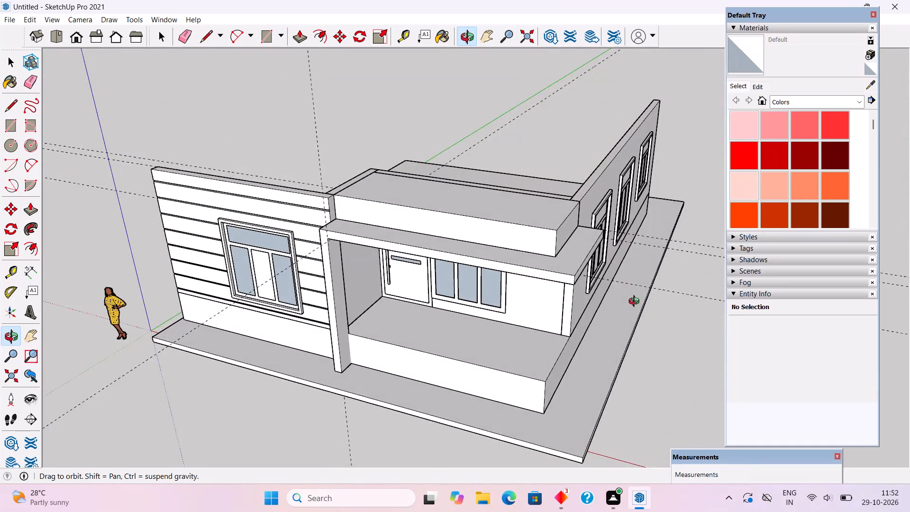
pyautogui.moveTo(636, 302); pyautogui.dragTo(331, 323, button='middle')
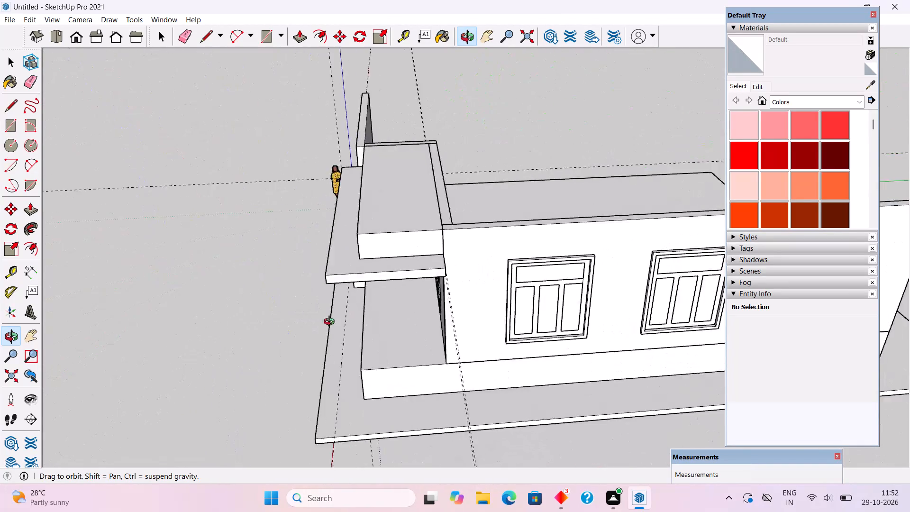
pyautogui.moveTo(331, 323); pyautogui.dragTo(546, 284, button='middle')
pyautogui.scroll(-4, 551, 272)
pyautogui.moveTo(409, 267); pyautogui.dragTo(613, 240, button='middle')
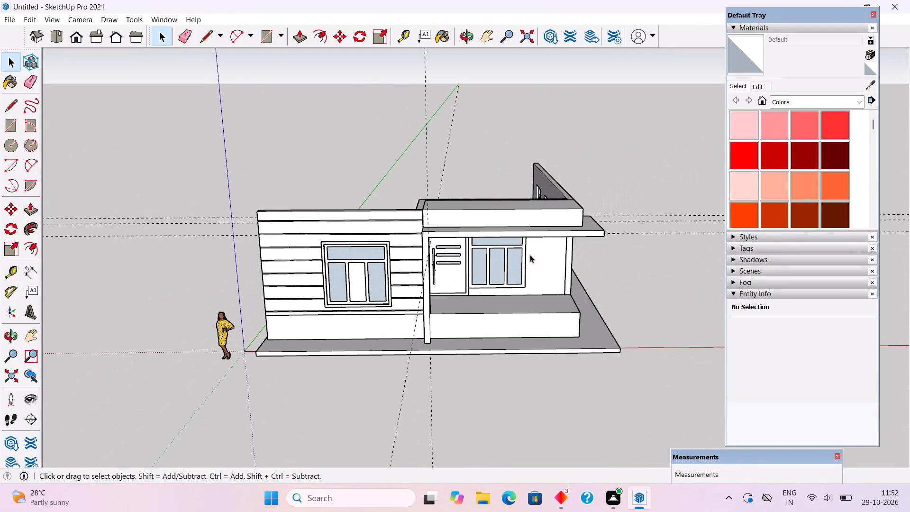
# Place a guide on the house floor 9" in from the long edge that has no wall yet.
pyautogui.moveTo(454, 267); pyautogui.dragTo(797, 295, button='middle')
pyautogui.moveTo(556, 403); pyautogui.dragTo(712, 435, button='middle')
pyautogui.scroll(-6, 408, 189)
pyautogui.moveTo(459, 338); pyautogui.dragTo(490, 412, button='middle')
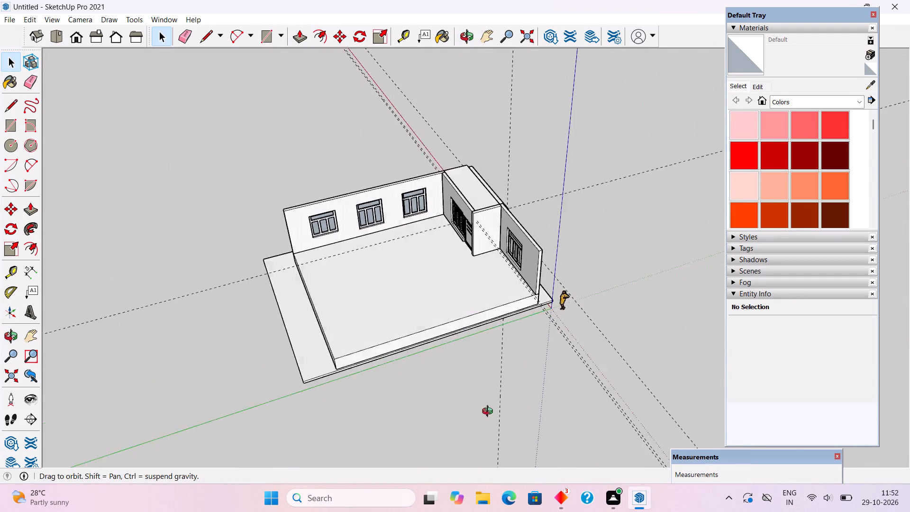
pyautogui.moveTo(490, 412); pyautogui.dragTo(508, 455, button='middle')
pyautogui.scroll(1, 508, 455)
pyautogui.scroll(5, 465, 375)
pyautogui.moveTo(472, 335); pyautogui.dragTo(473, 367, button='middle')
pyautogui.scroll(2, 482, 358)
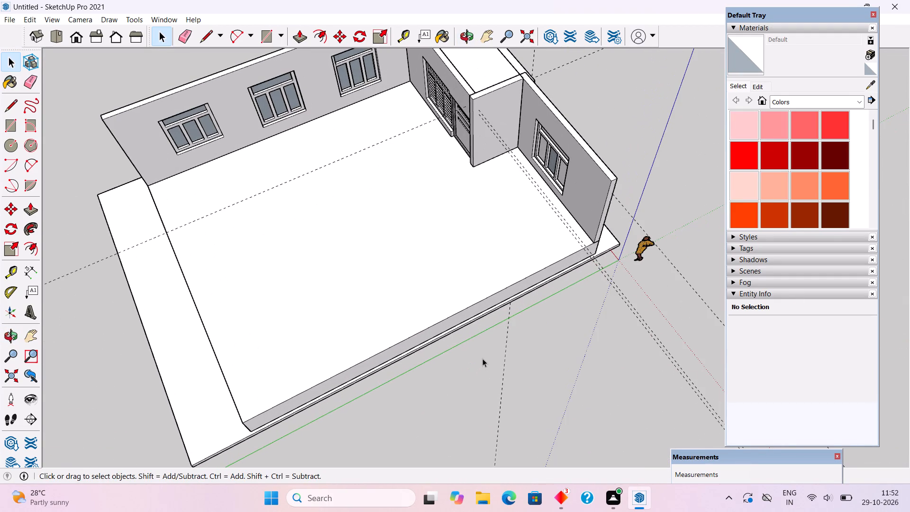
pyautogui.press('t')
pyautogui.click(446, 317)
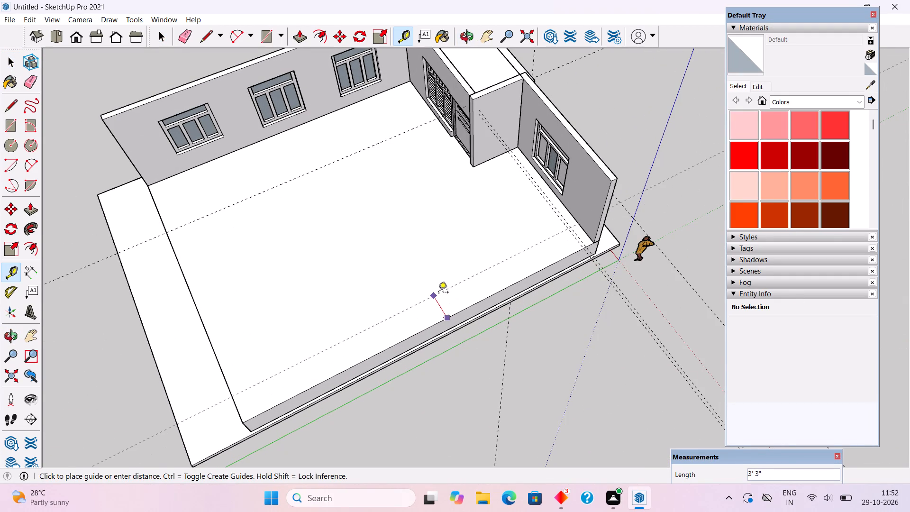
pyautogui.write('9"')
pyautogui.press('Return')
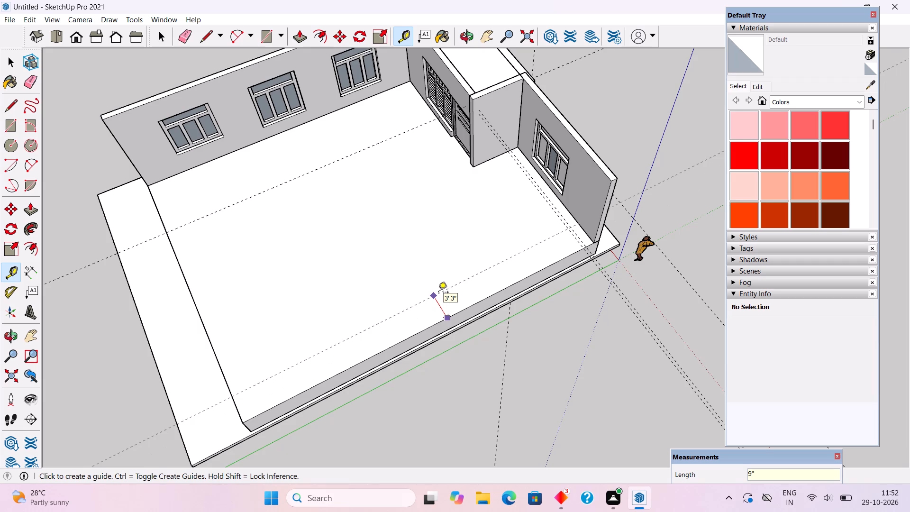
# Draw a 9" by 44' rectangle on the house floor between the guide and the unwalled long edge, ending at the front wall.
pyautogui.press('space')
pyautogui.write('r')
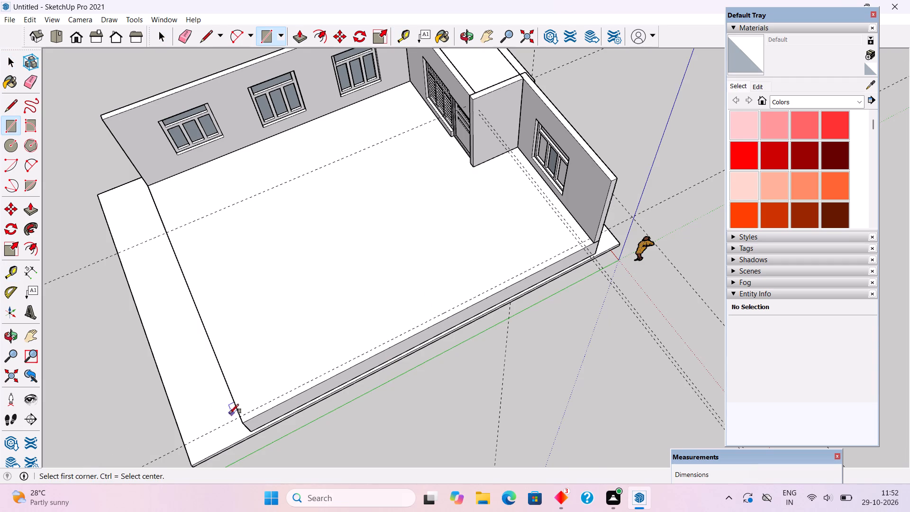
pyautogui.scroll(4, 218, 418)
pyautogui.click(246, 418)
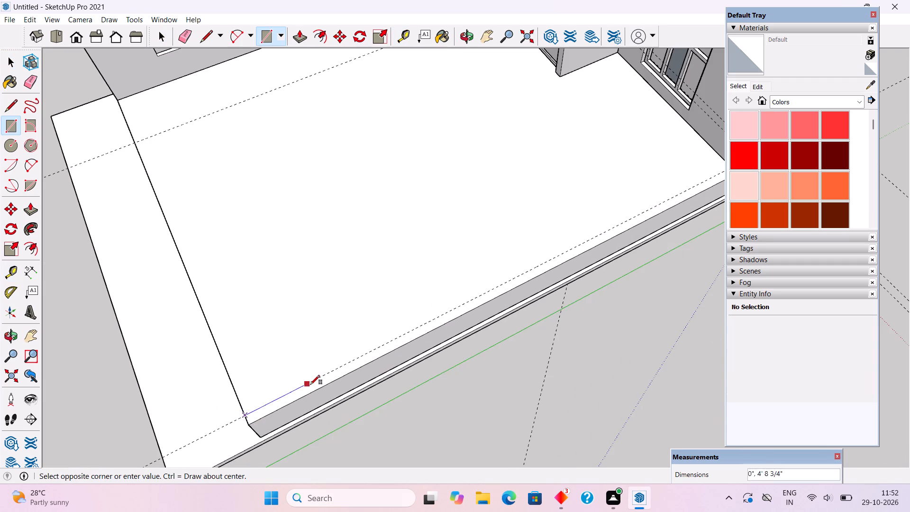
pyautogui.scroll(-5, 310, 384)
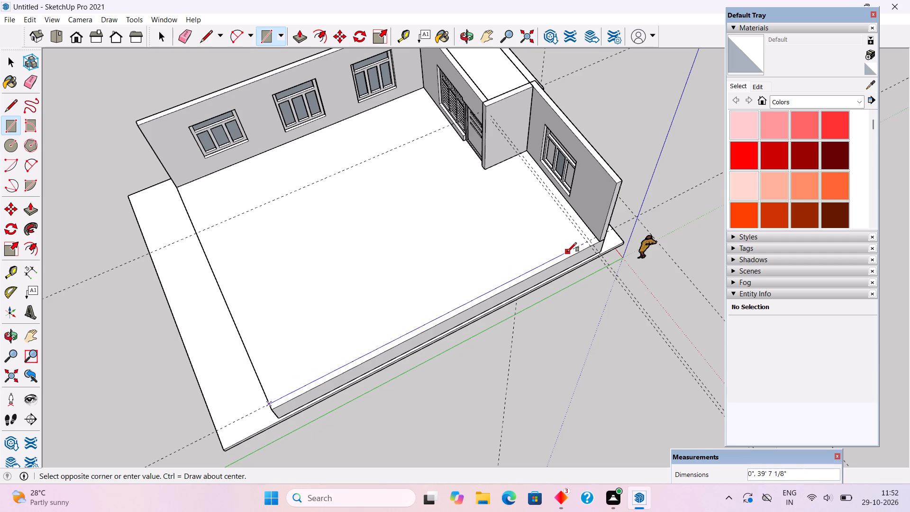
pyautogui.scroll(4, 623, 241)
pyautogui.scroll(7, 556, 288)
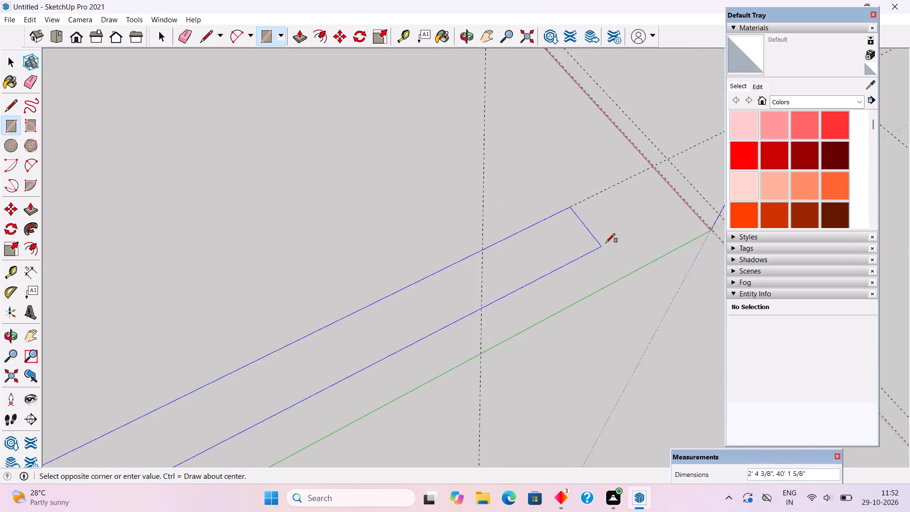
pyautogui.scroll(-11, 514, 251)
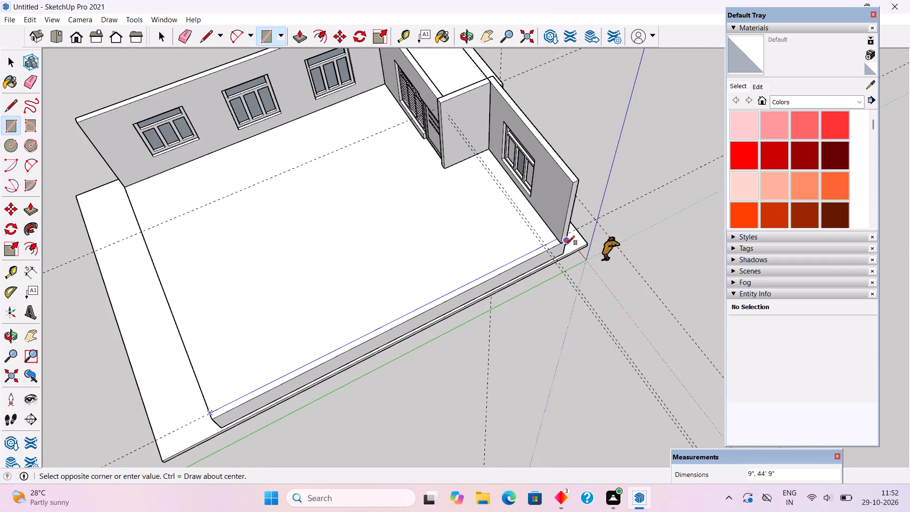
pyautogui.scroll(5, 565, 243)
pyautogui.scroll(-4, 565, 243)
pyautogui.moveTo(553, 254); pyautogui.dragTo(527, 192, button='middle')
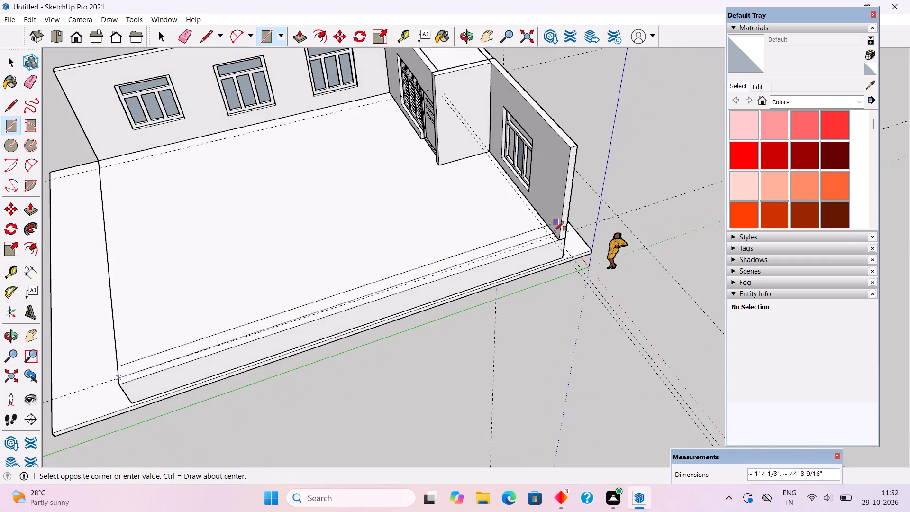
pyautogui.scroll(10, 556, 236)
pyautogui.click(564, 234)
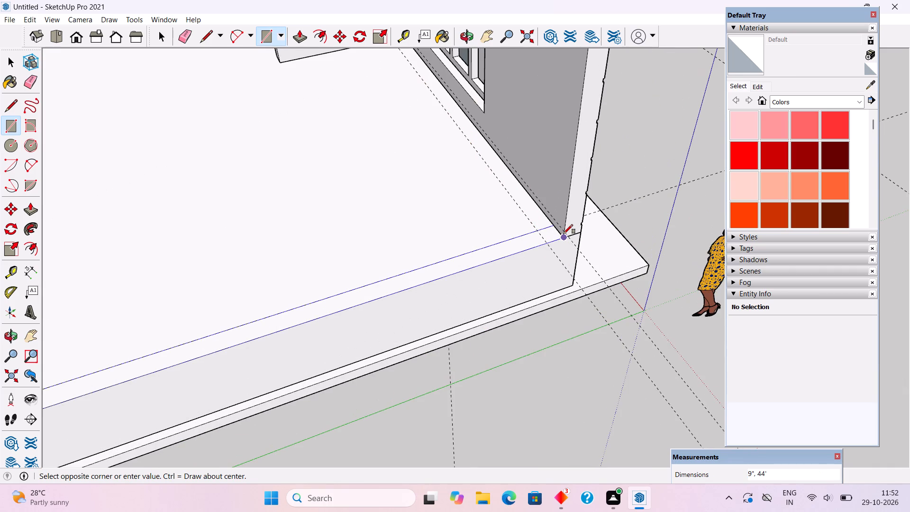
# Extrude the 9" floor strip up 12' to the top of the adjoining front wall.
pyautogui.press('p')
pyautogui.click(531, 237)
pyautogui.scroll(-2, 537, 213)
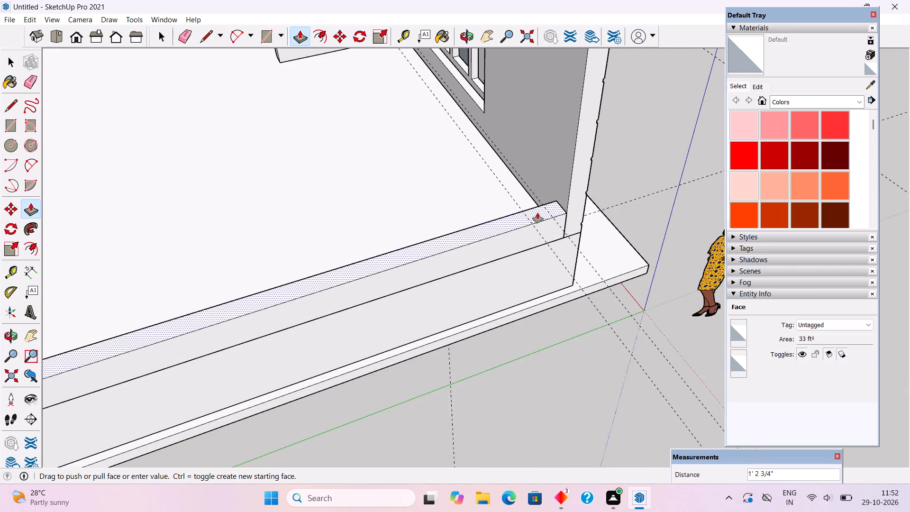
pyautogui.scroll(-13, 537, 213)
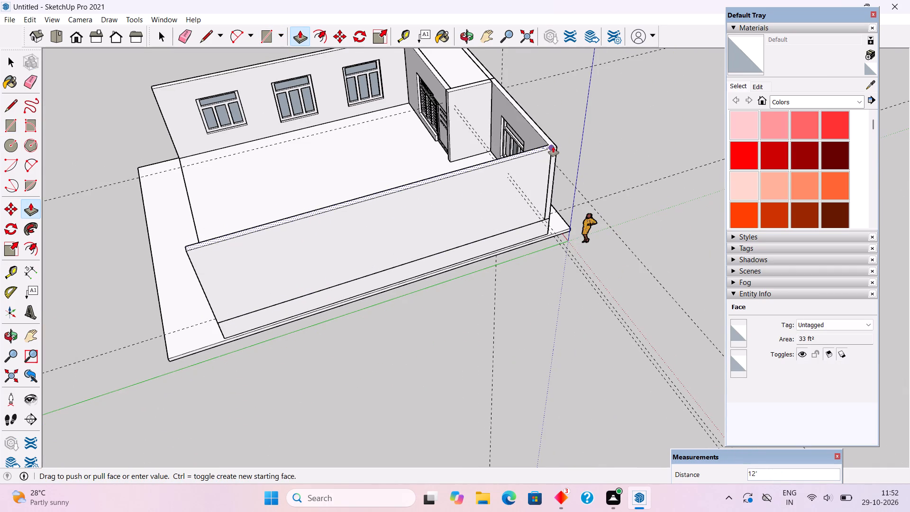
pyautogui.click(553, 146)
# Select the whole new long side wall and make it a group.
pyautogui.moveTo(295, 302); pyautogui.dragTo(515, 249, button='middle')
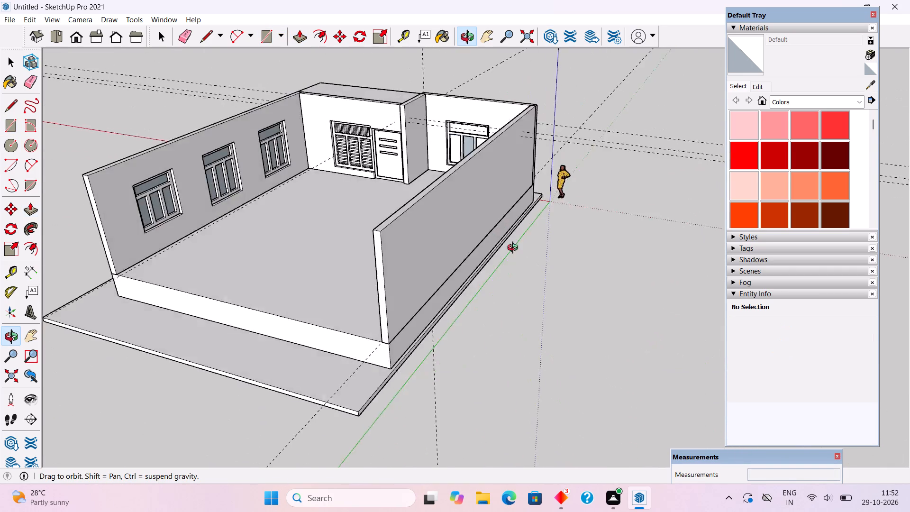
pyautogui.moveTo(515, 249); pyautogui.dragTo(607, 290, button='middle')
pyautogui.press('space')
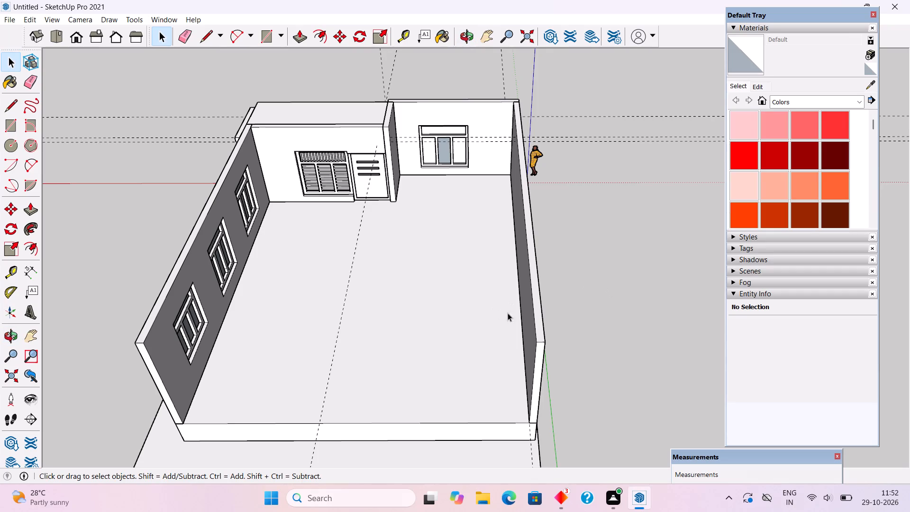
pyautogui.moveTo(464, 301); pyautogui.dragTo(291, 260, button='middle')
pyautogui.tripleClick(371, 292)
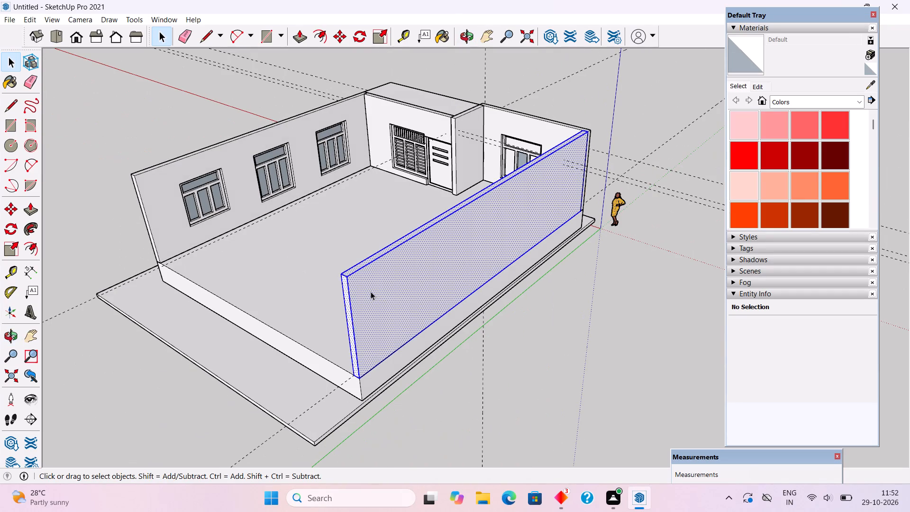
pyautogui.rightClick(371, 292)
pyautogui.click(419, 387)
pyautogui.click(484, 403)
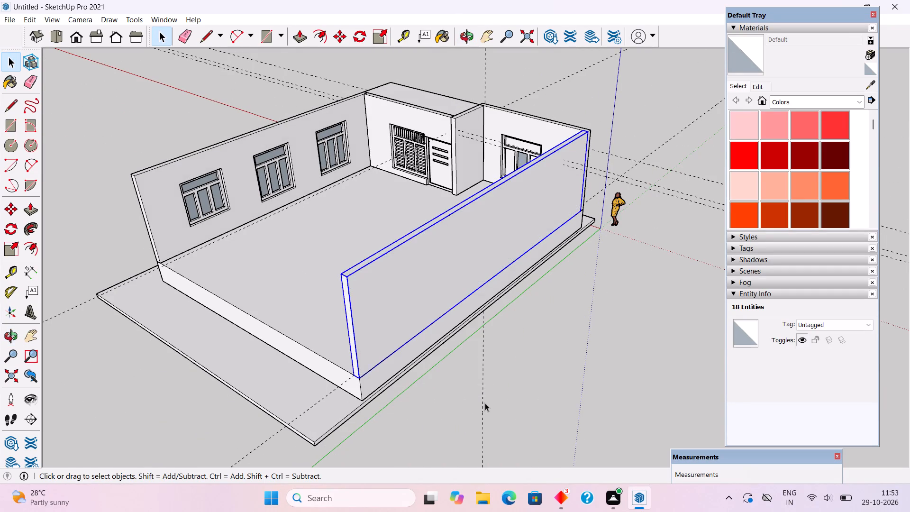
# Draw a roof rectangle about 36' by 44' across the wall tops, from the windowed wall's rear corner to the opposite front corner.
pyautogui.scroll(-2, 352, 289)
pyautogui.moveTo(419, 295); pyautogui.dragTo(385, 288, button='middle')
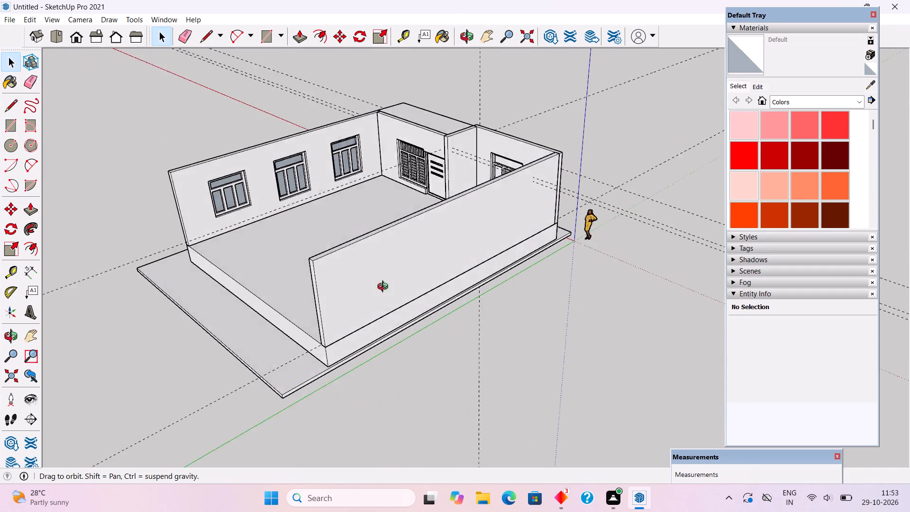
pyautogui.moveTo(385, 288); pyautogui.dragTo(233, 440, button='middle')
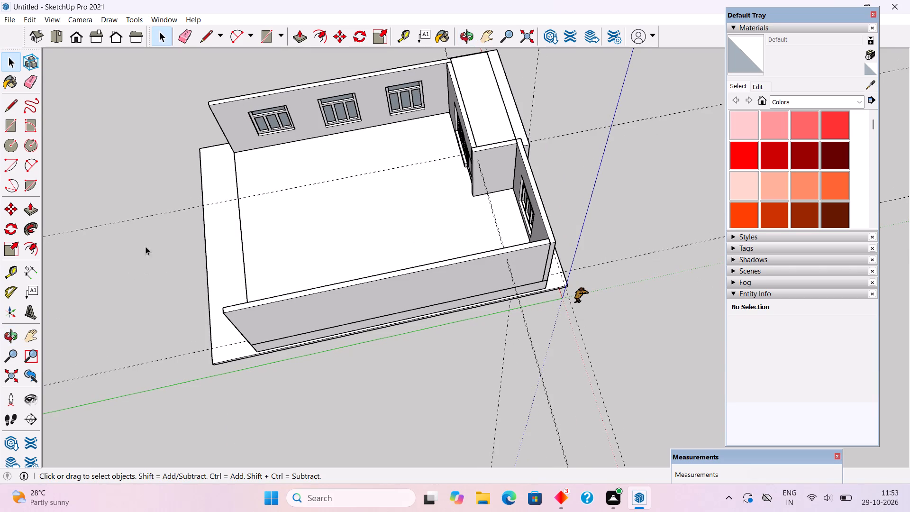
pyautogui.moveTo(349, 195); pyautogui.dragTo(450, 293, button='middle')
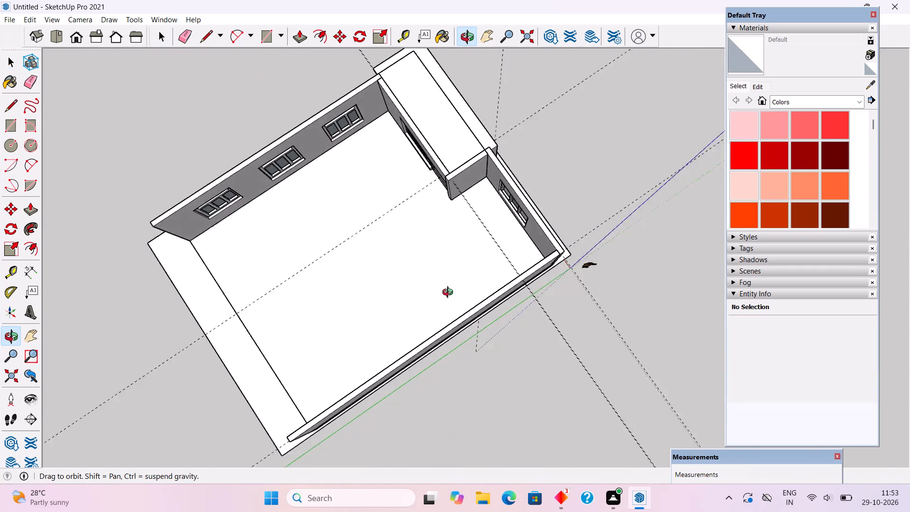
pyautogui.moveTo(450, 293); pyautogui.dragTo(456, 295, button='middle')
pyautogui.press('r')
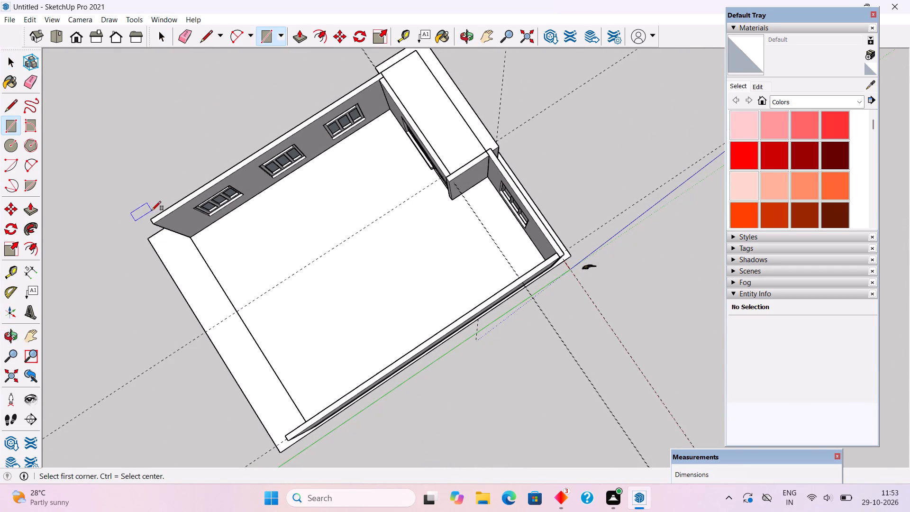
pyautogui.click(152, 217)
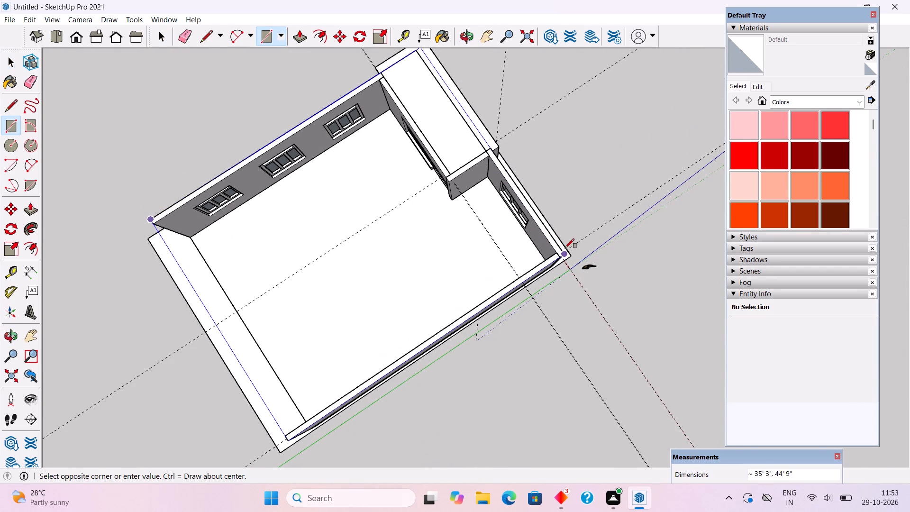
pyautogui.scroll(1, 557, 258)
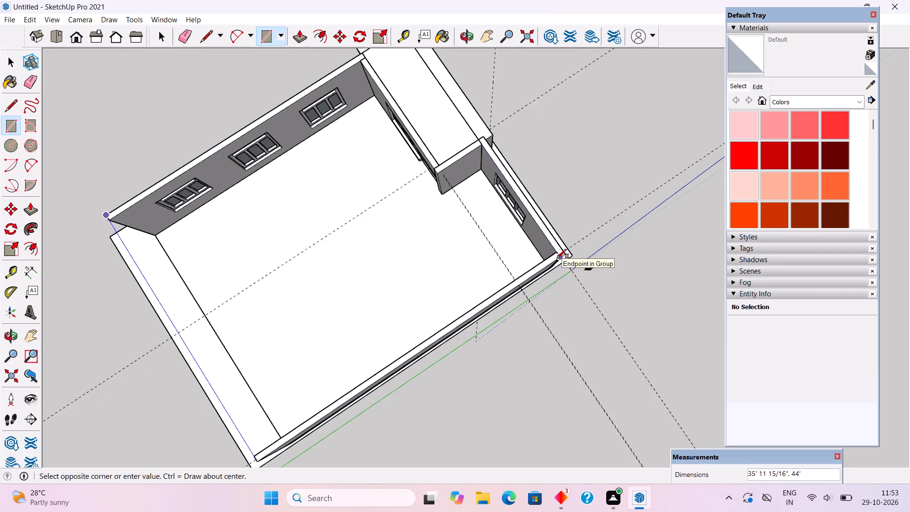
pyautogui.scroll(2, 557, 258)
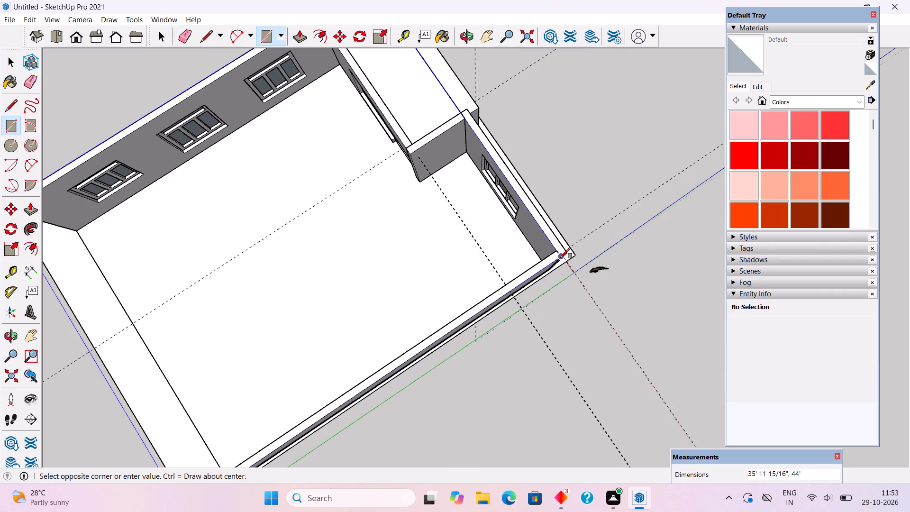
pyautogui.click(560, 258)
# Extrude the roof rectangle upward by 1' to form the roof slab.
pyautogui.press('p')
pyautogui.click(494, 269)
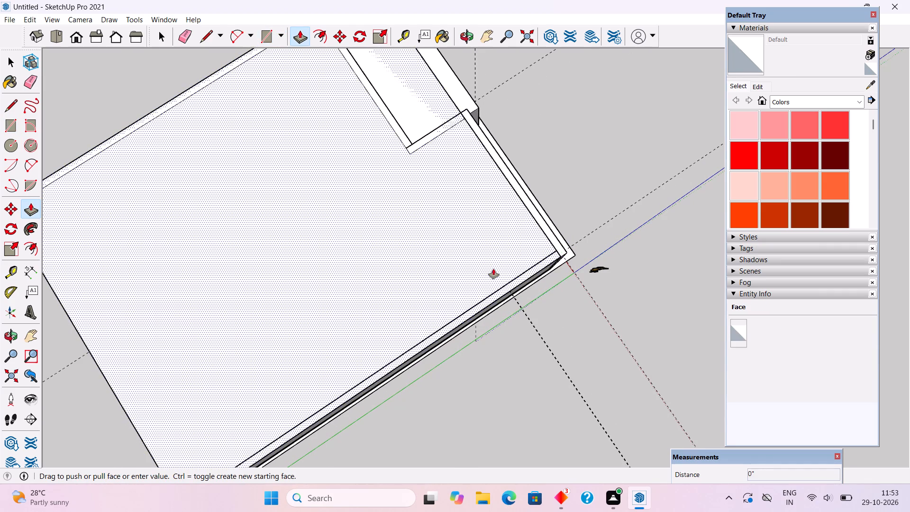
pyautogui.press('1')
pyautogui.press("'")
pyautogui.press('Return')
pyautogui.press('space')
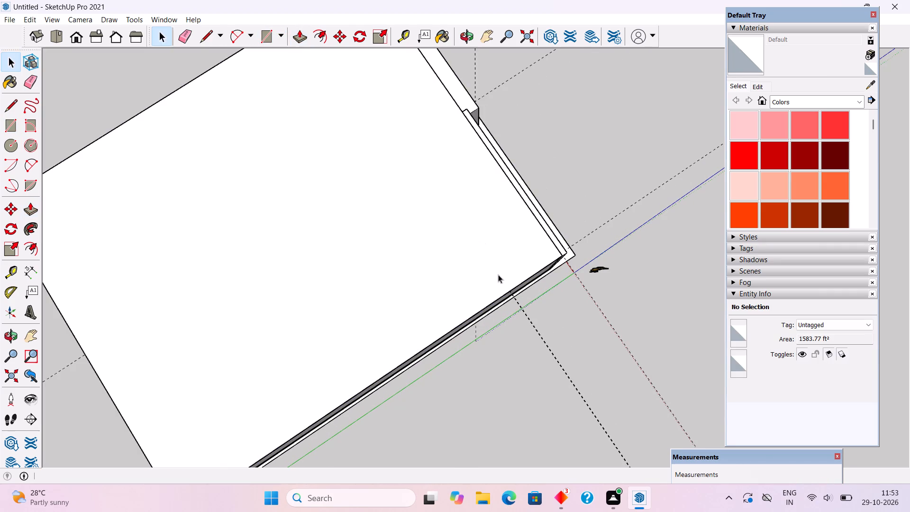
# Select the whole roof slab and make it a group.
pyautogui.moveTo(550, 302); pyautogui.dragTo(345, 157, button='middle')
pyautogui.scroll(-9, 345, 157)
pyautogui.moveTo(548, 244); pyautogui.dragTo(146, 13, button='middle')
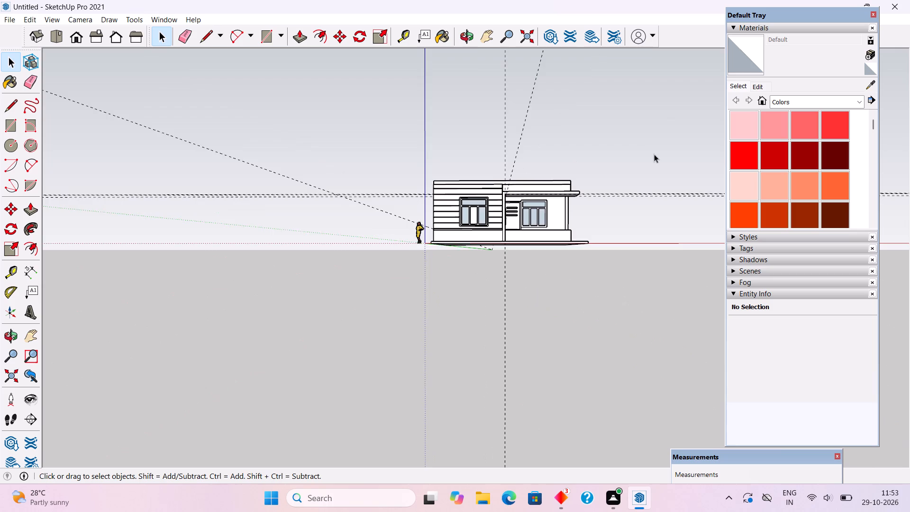
pyautogui.scroll(9, 653, 147)
pyautogui.scroll(5, 526, 184)
pyautogui.scroll(3, 475, 215)
pyautogui.scroll(-4, 470, 212)
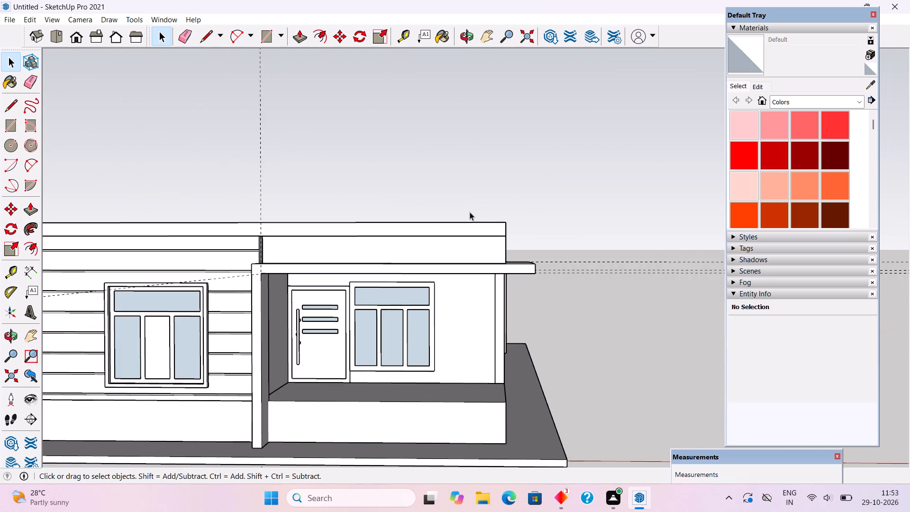
pyautogui.moveTo(463, 214); pyautogui.dragTo(457, 293, button='middle')
pyautogui.doubleClick(451, 280)
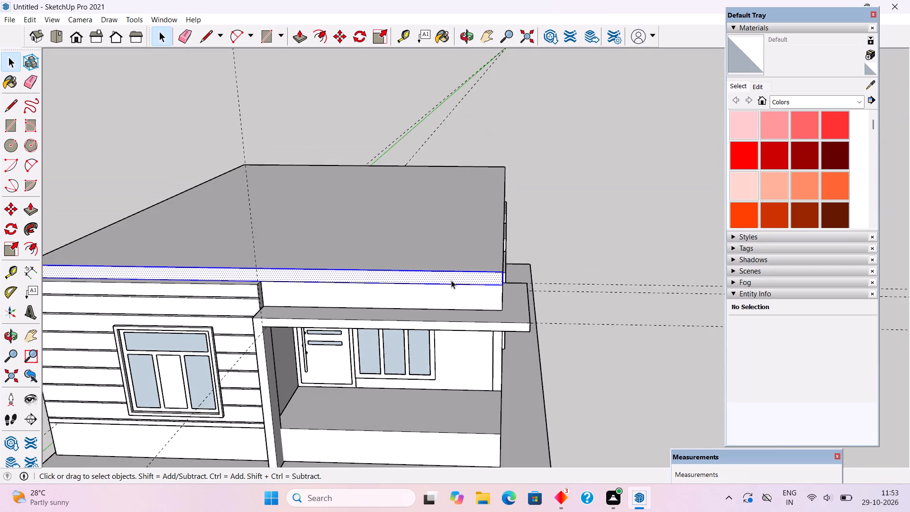
pyautogui.click(451, 280)
pyautogui.rightClick(451, 280)
pyautogui.click(514, 375)
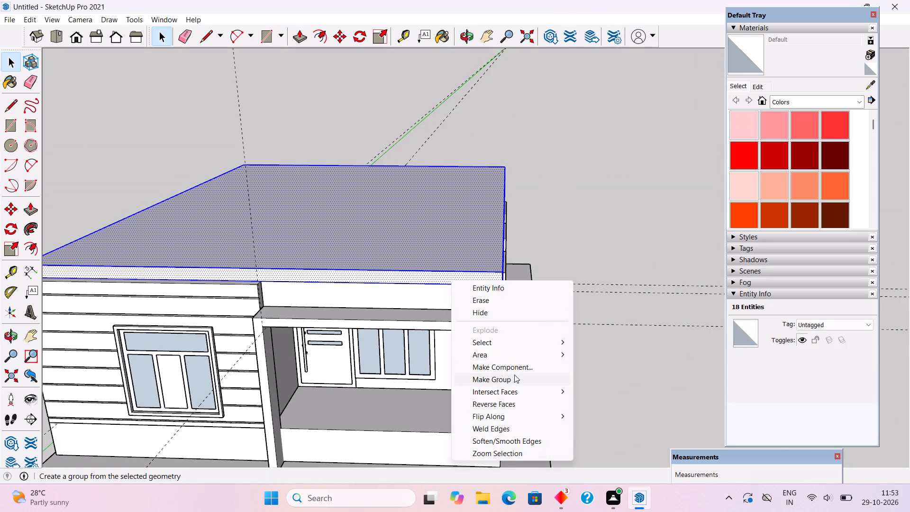
pyautogui.click(563, 350)
# Examine the roof slab, canopy and column from the front, from above and from the windowed side.
pyautogui.moveTo(478, 340); pyautogui.dragTo(399, 267, button='middle')
pyautogui.scroll(-1, 478, 337)
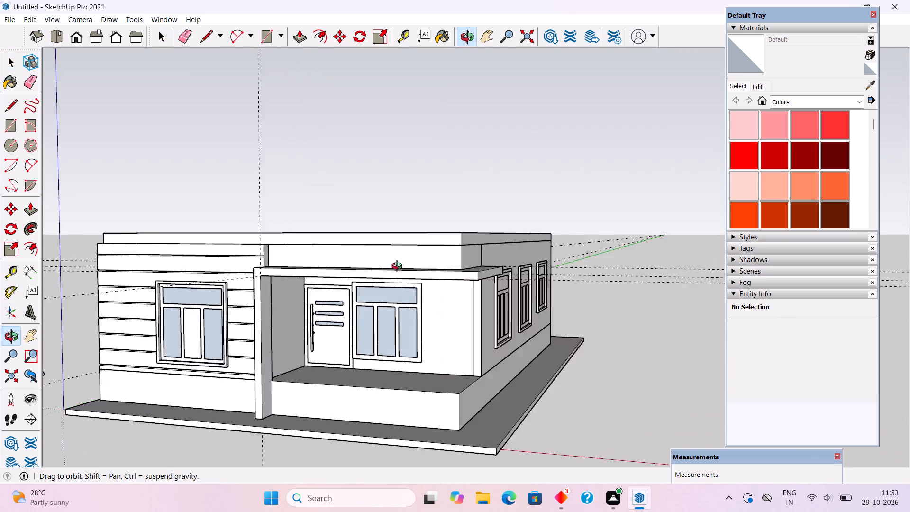
pyautogui.moveTo(399, 267); pyautogui.dragTo(297, 266, button='middle')
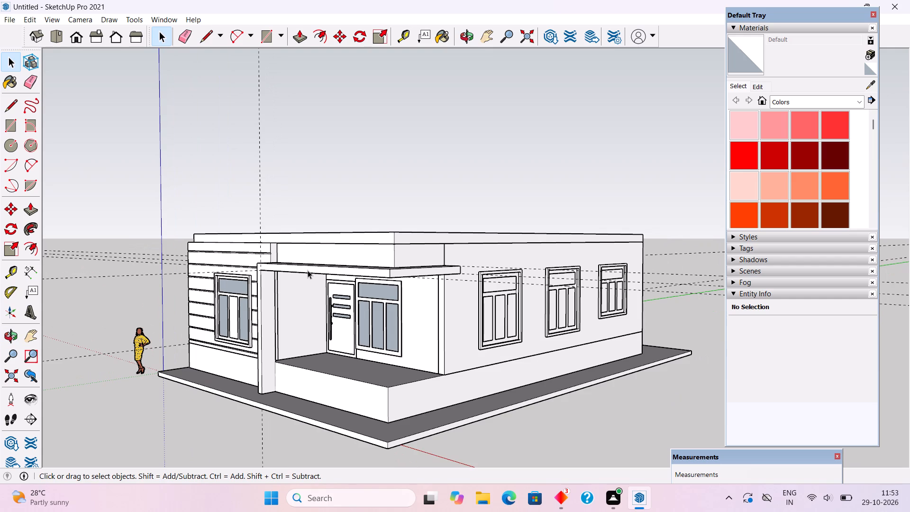
pyautogui.moveTo(311, 290); pyautogui.dragTo(392, 347, button='middle')
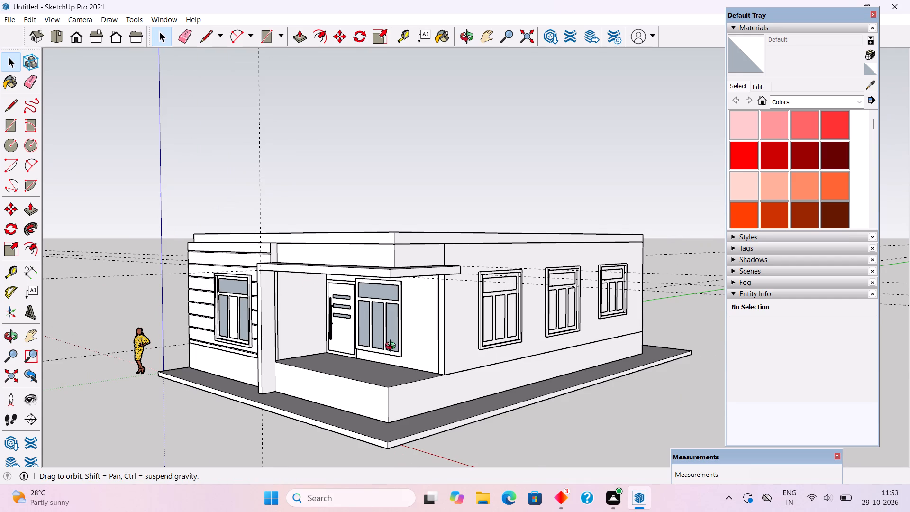
pyautogui.moveTo(392, 347); pyautogui.dragTo(444, 369, button='middle')
pyautogui.moveTo(343, 311); pyautogui.dragTo(401, 284, button='middle')
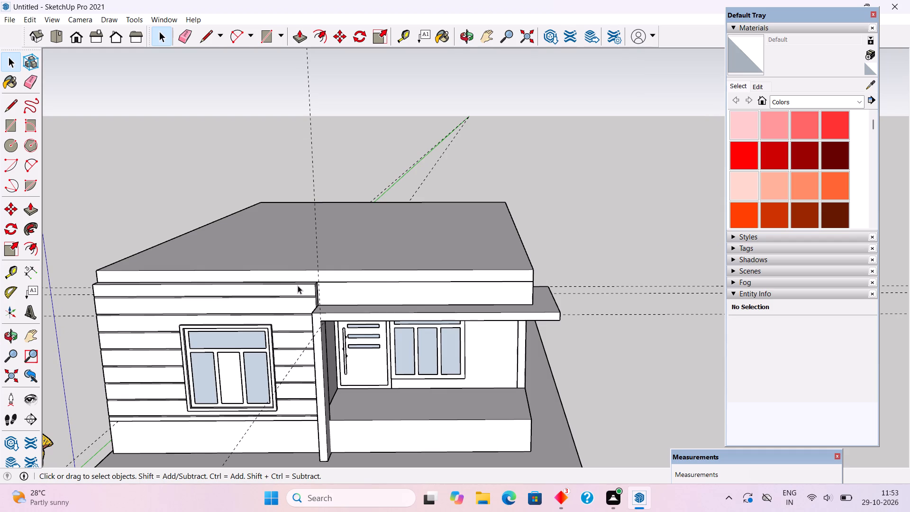
pyautogui.scroll(9, 311, 293)
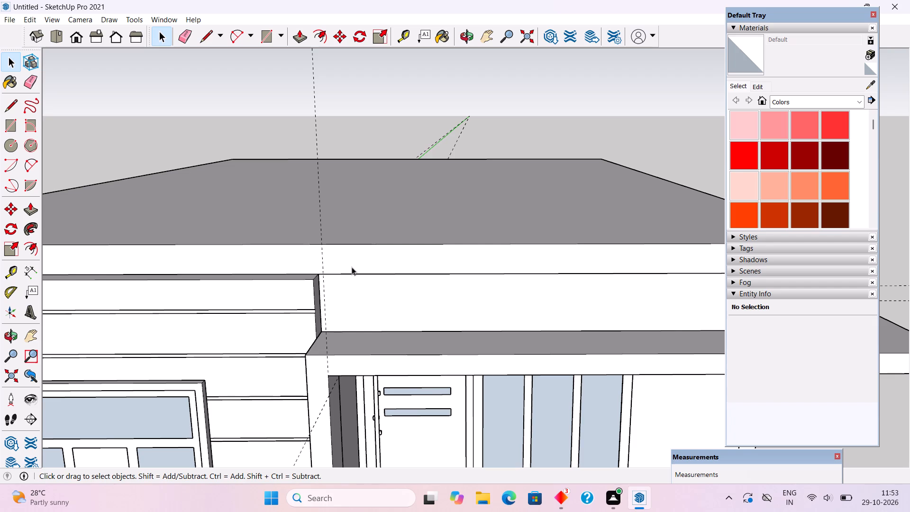
pyautogui.scroll(-12, 355, 265)
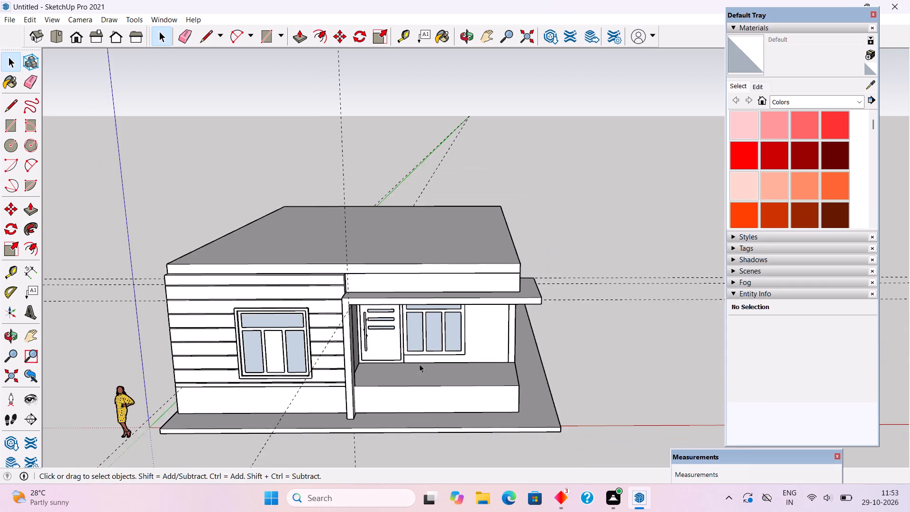
pyautogui.moveTo(408, 356); pyautogui.dragTo(209, 299, button='middle')
pyautogui.scroll(5, 209, 299)
pyautogui.scroll(-1, 352, 246)
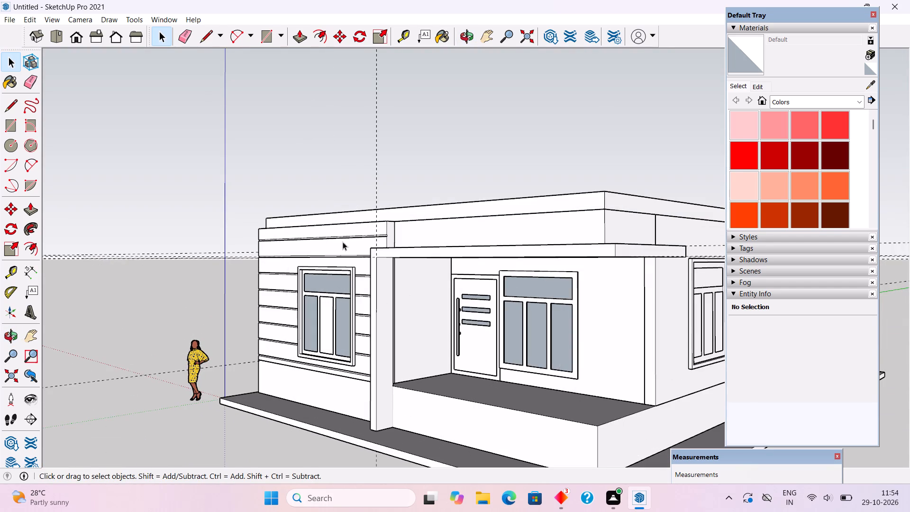
pyautogui.scroll(-2, 343, 242)
pyautogui.scroll(5, 473, 255)
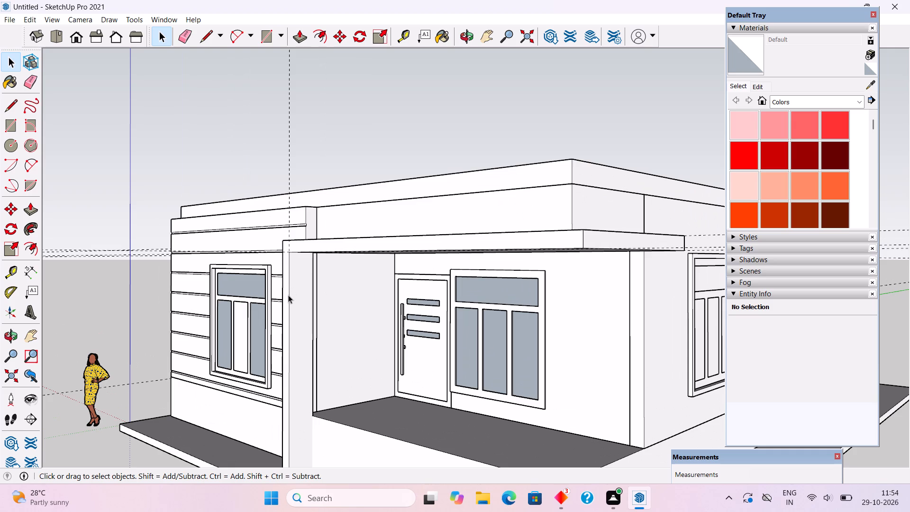
# Extrude the front face of the entrance canopy and column outward by 6".
pyautogui.tripleClick(288, 295)
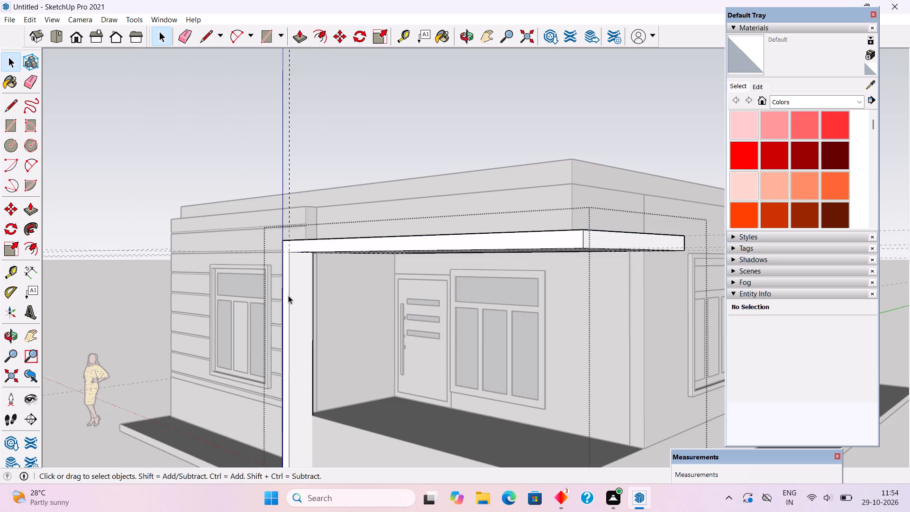
pyautogui.scroll(8, 288, 296)
pyautogui.press('p')
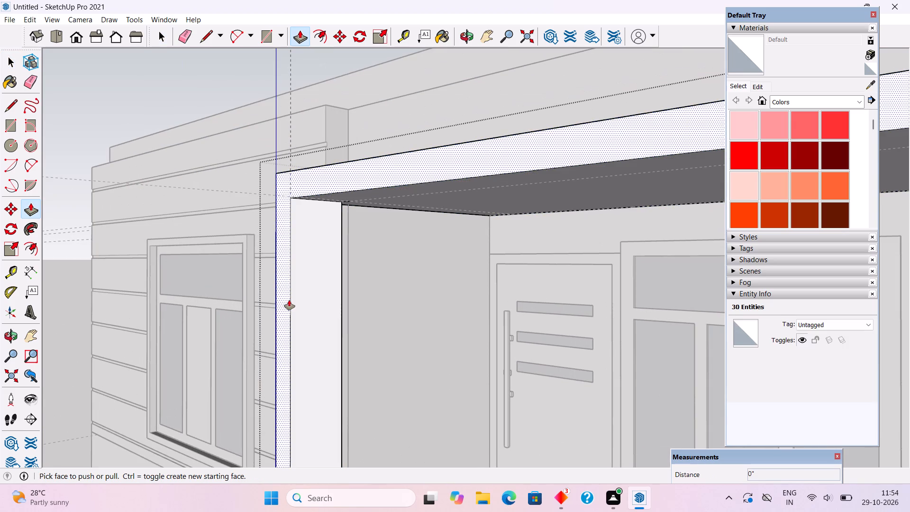
pyautogui.click(289, 300)
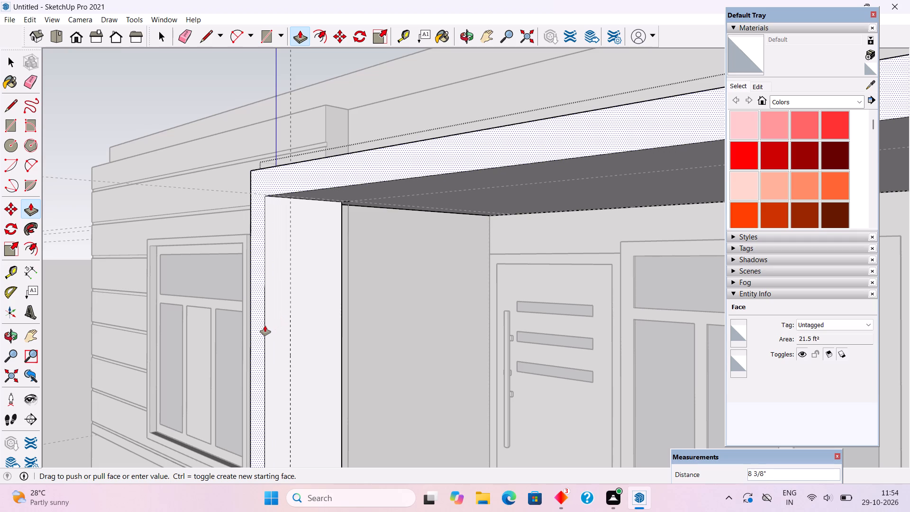
pyautogui.write('6"')
pyautogui.press('Return')
pyautogui.press('space')
pyautogui.scroll(-2, 264, 326)
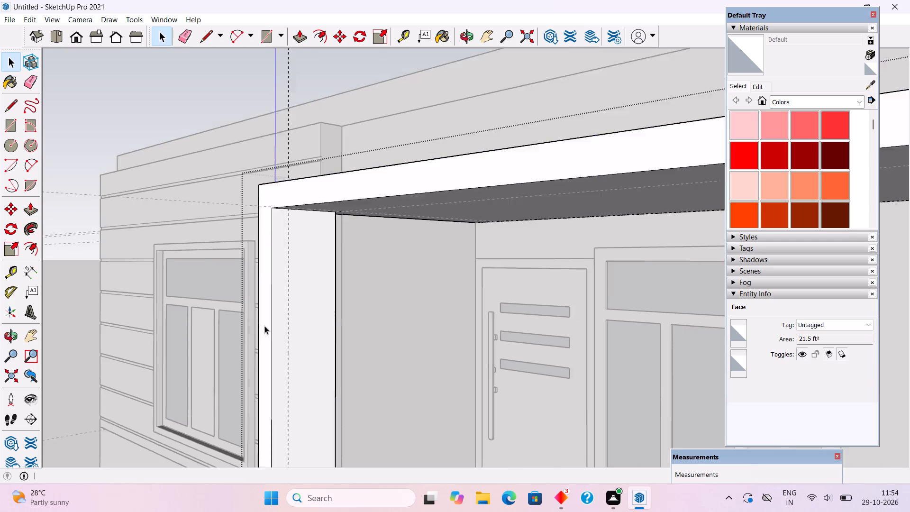
pyautogui.scroll(-9, 264, 326)
pyautogui.click(220, 237)
# Inside the roof slab group, draw a 1' vertical line across its front face at the end of the strip-detailed wall.
pyautogui.scroll(5, 396, 303)
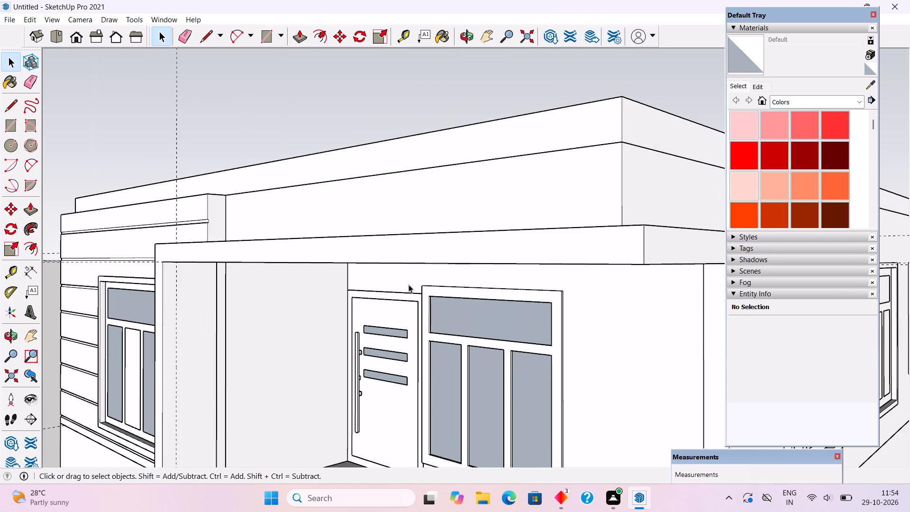
pyautogui.moveTo(418, 292); pyautogui.dragTo(557, 354, button='middle')
pyautogui.tripleClick(320, 213)
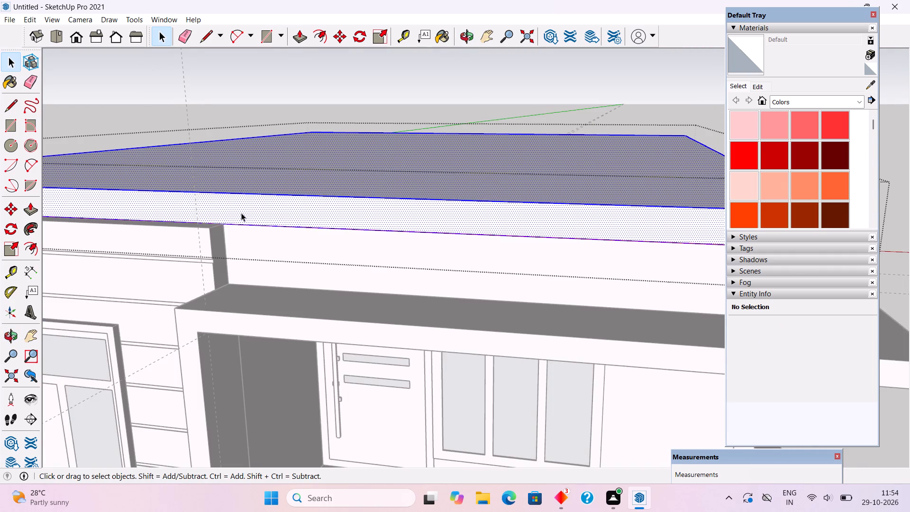
pyautogui.scroll(1, 241, 213)
pyautogui.press('l')
pyautogui.click(224, 226)
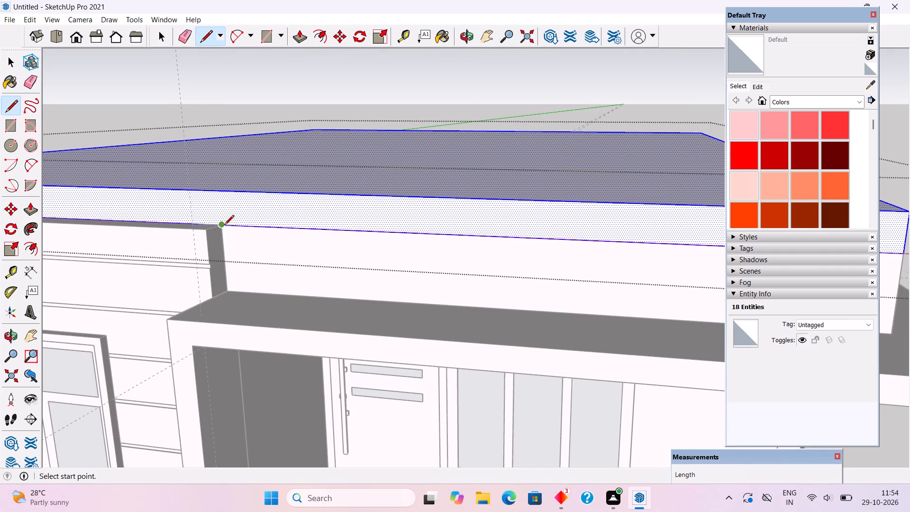
pyautogui.click(222, 194)
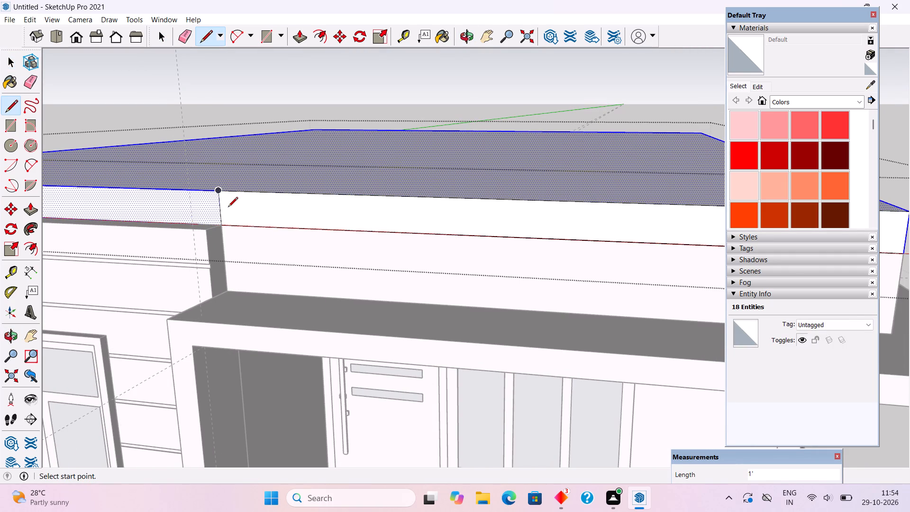
# Extrude the slab's front face section above the entrance porch outward by 1'.
pyautogui.press('space')
pyautogui.click(262, 226)
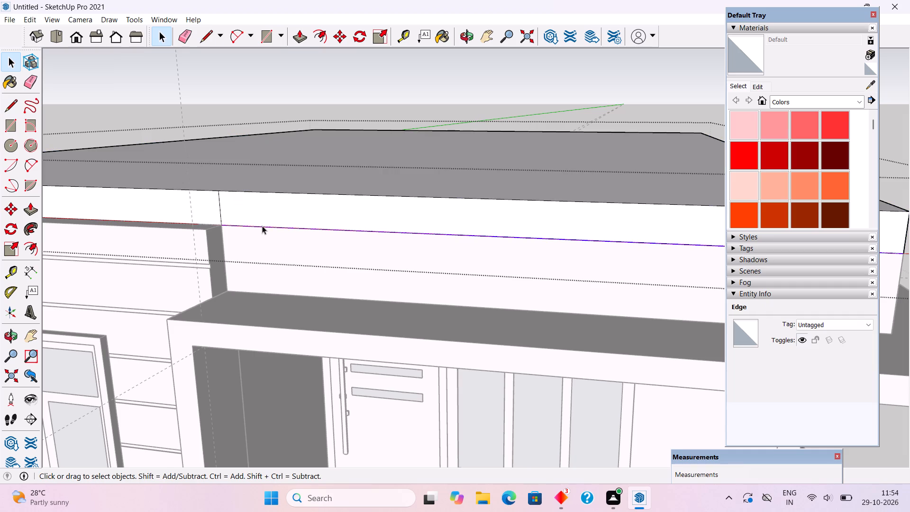
pyautogui.press('p')
pyautogui.click(280, 215)
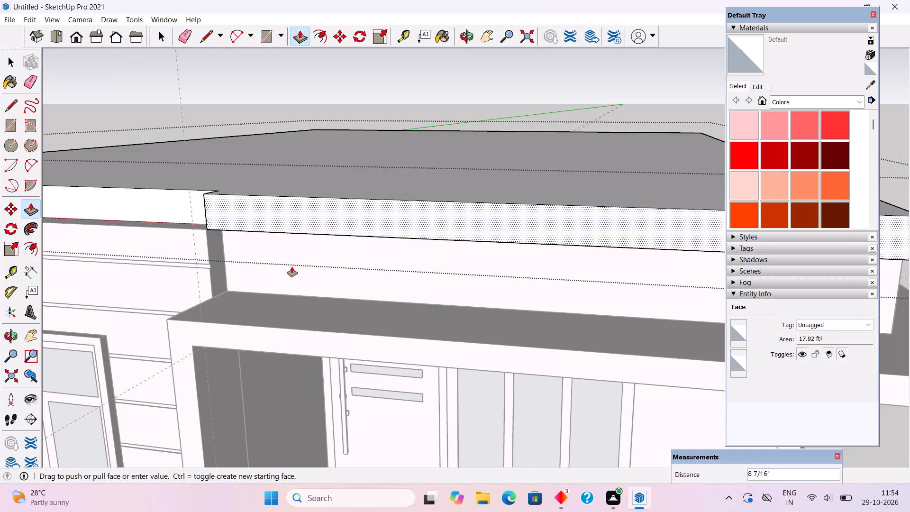
pyautogui.press('1')
pyautogui.press("'")
pyautogui.press('Return')
pyautogui.press('space')
pyautogui.scroll(-11, 292, 267)
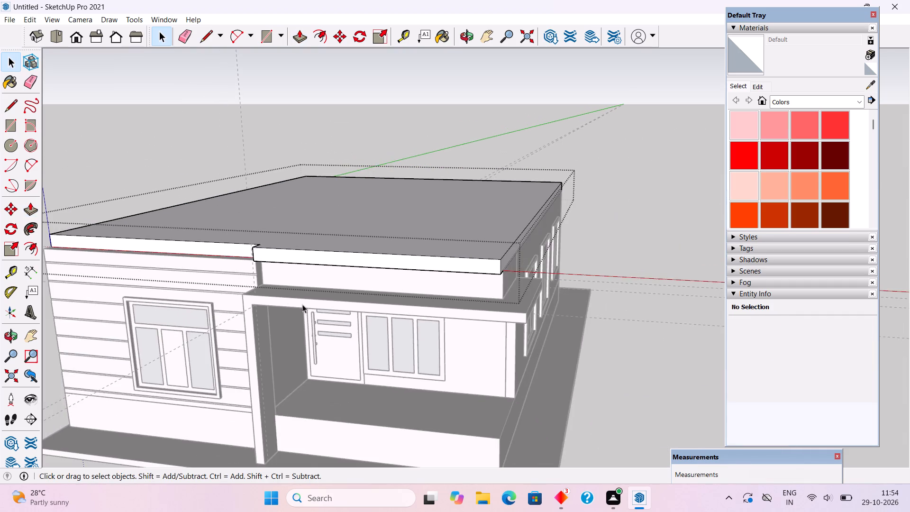
# Extend the slab's front section above the porch outward by a further 6" and leave the group.
pyautogui.moveTo(343, 272); pyautogui.dragTo(465, 225, button='middle')
pyautogui.scroll(2, 465, 227)
pyautogui.scroll(5, 329, 246)
pyautogui.scroll(3, 264, 250)
pyautogui.moveTo(327, 306); pyautogui.dragTo(399, 378, button='middle')
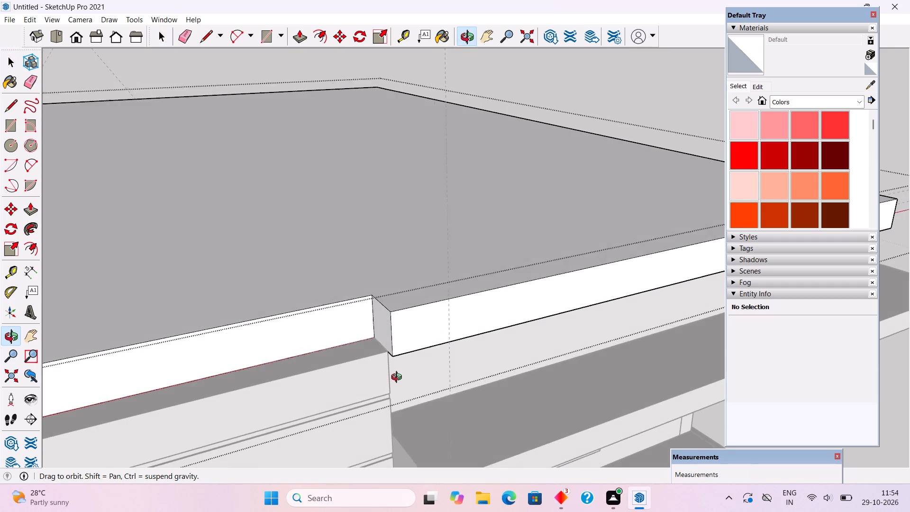
pyautogui.moveTo(399, 378); pyautogui.dragTo(395, 371, button='middle')
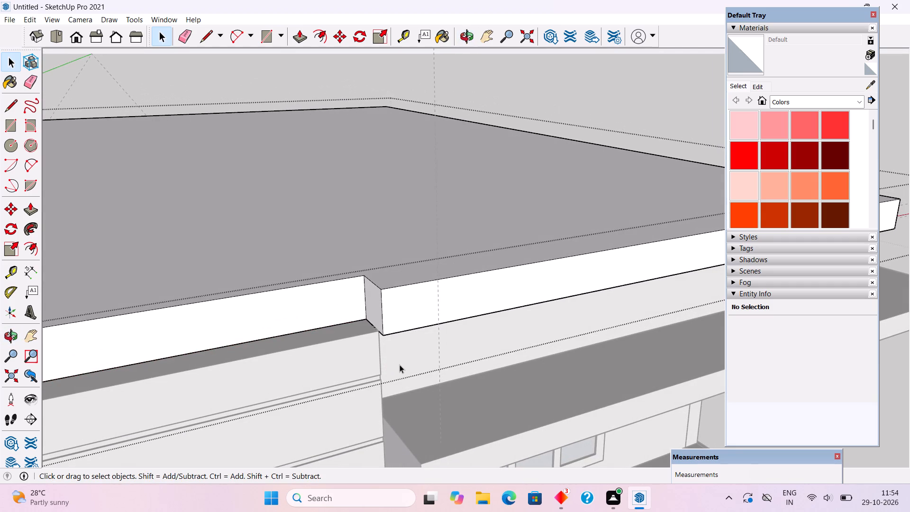
pyautogui.moveTo(400, 365); pyautogui.dragTo(224, 317, button='middle')
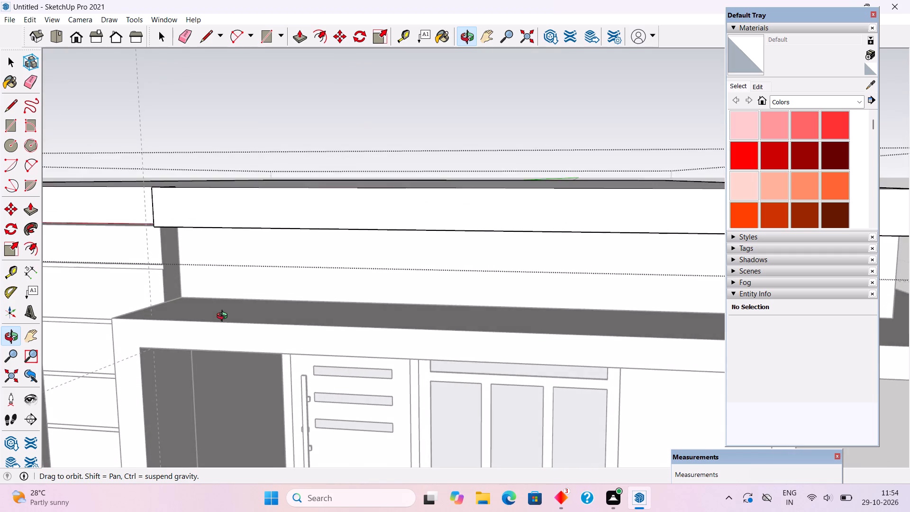
pyautogui.moveTo(224, 317); pyautogui.dragTo(264, 328, button='middle')
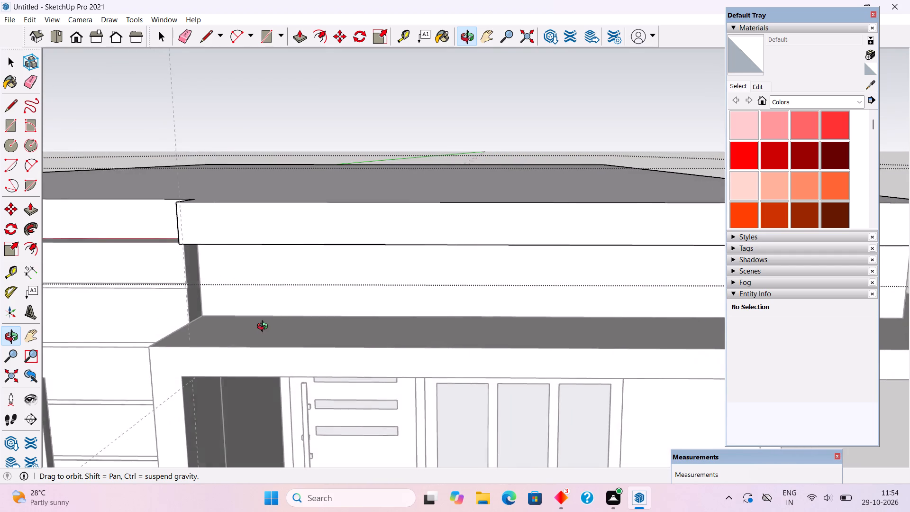
pyautogui.moveTo(264, 328); pyautogui.dragTo(351, 333, button='middle')
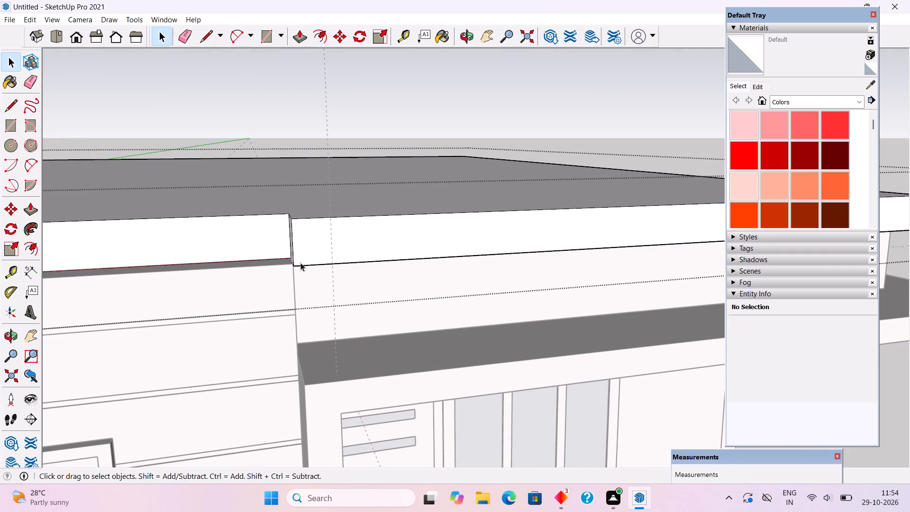
pyautogui.scroll(4, 311, 256)
pyautogui.click(326, 255)
pyautogui.press('p')
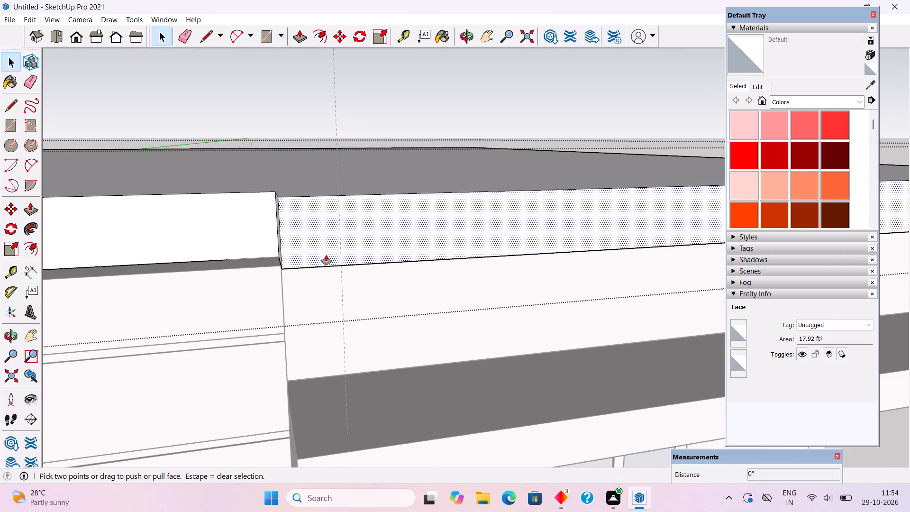
pyautogui.click(326, 255)
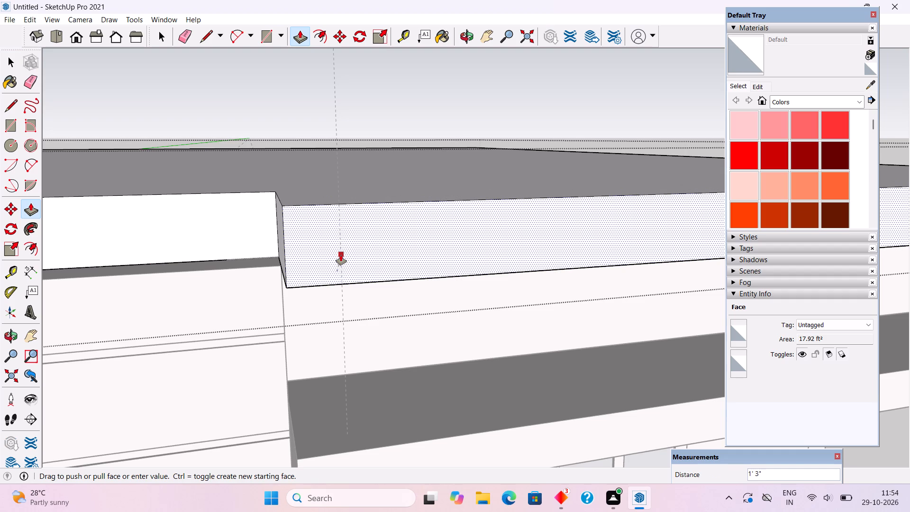
pyautogui.press('6')
pyautogui.hotkey('shift', '"')
pyautogui.press('Return')
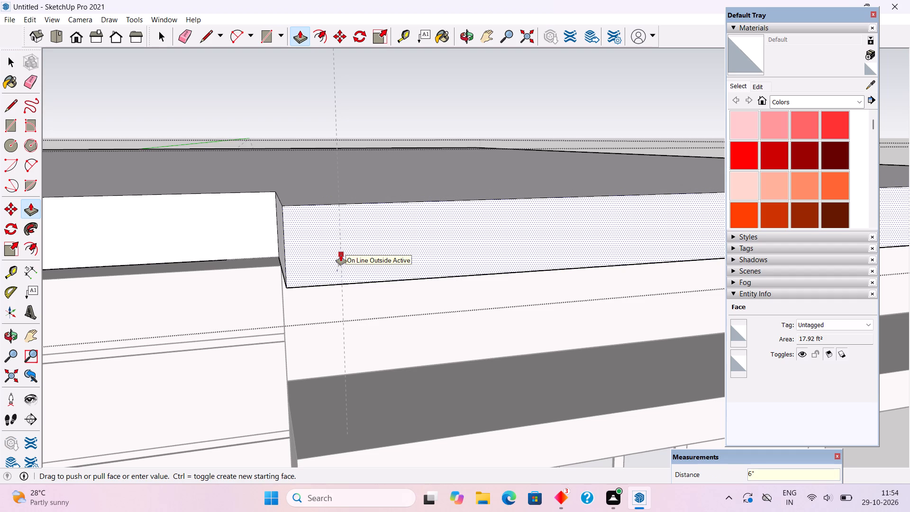
pyautogui.scroll(-5, 341, 255)
pyautogui.moveTo(262, 308); pyautogui.dragTo(308, 288, button='middle')
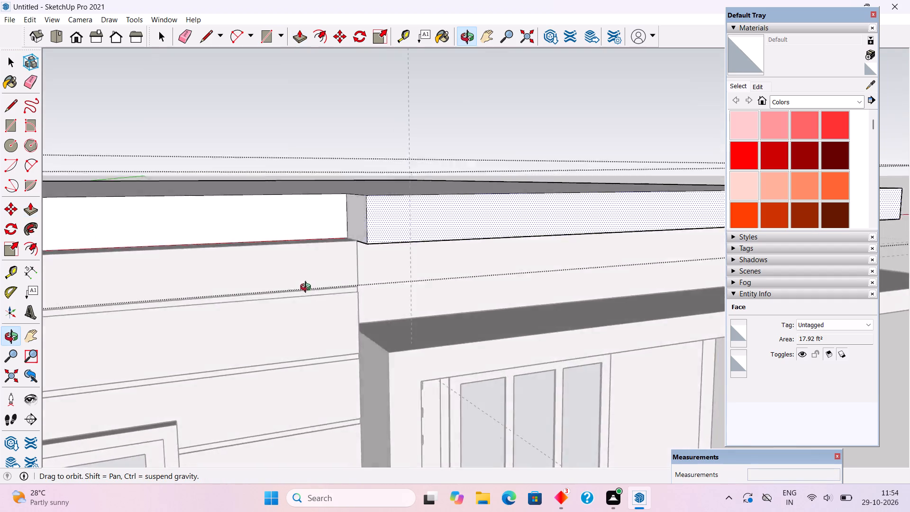
pyautogui.moveTo(308, 288); pyautogui.dragTo(378, 254, button='middle')
pyautogui.scroll(2, 407, 248)
pyautogui.scroll(-10, 408, 247)
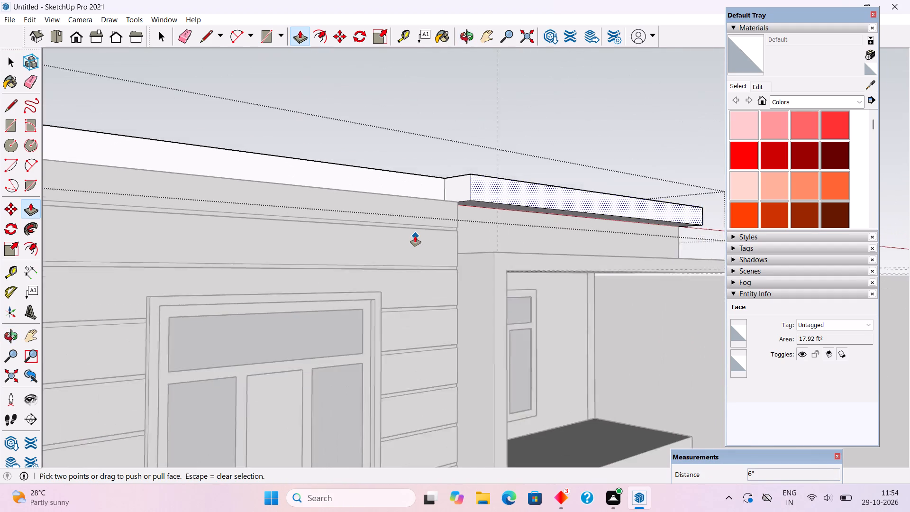
pyautogui.scroll(-4, 415, 236)
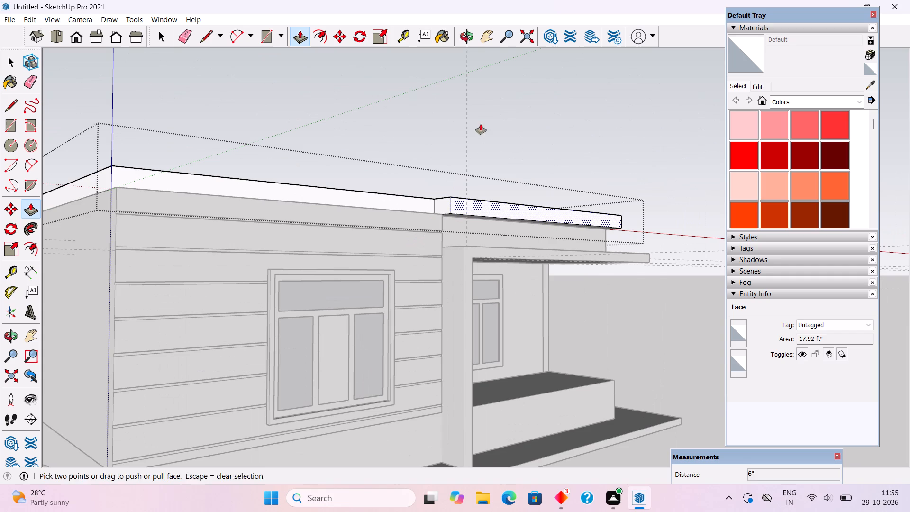
pyautogui.press('space')
pyautogui.click(481, 124)
# Examine the stepped roof slab and its overhang from the front, the windowed side and above.
pyautogui.moveTo(500, 257); pyautogui.dragTo(493, 373, button='middle')
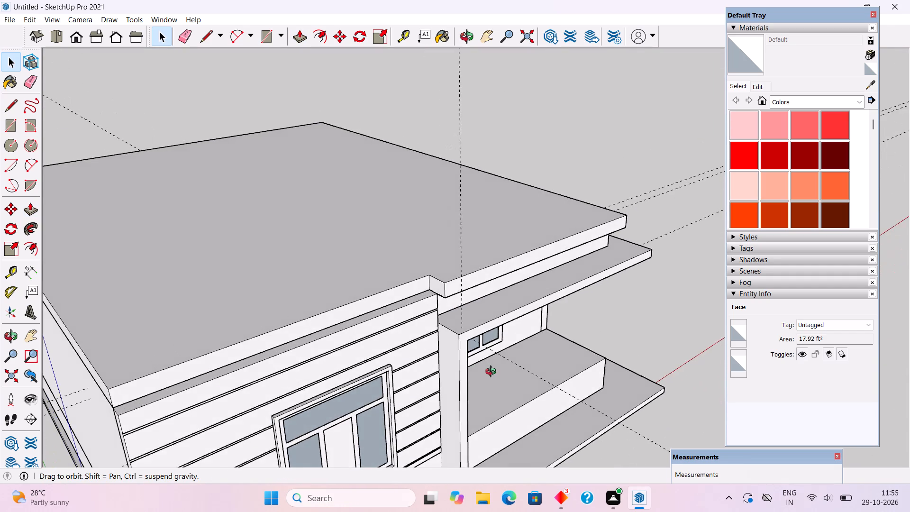
pyautogui.moveTo(493, 373); pyautogui.dragTo(164, 318, button='middle')
pyautogui.moveTo(603, 265); pyautogui.dragTo(387, 276, button='middle')
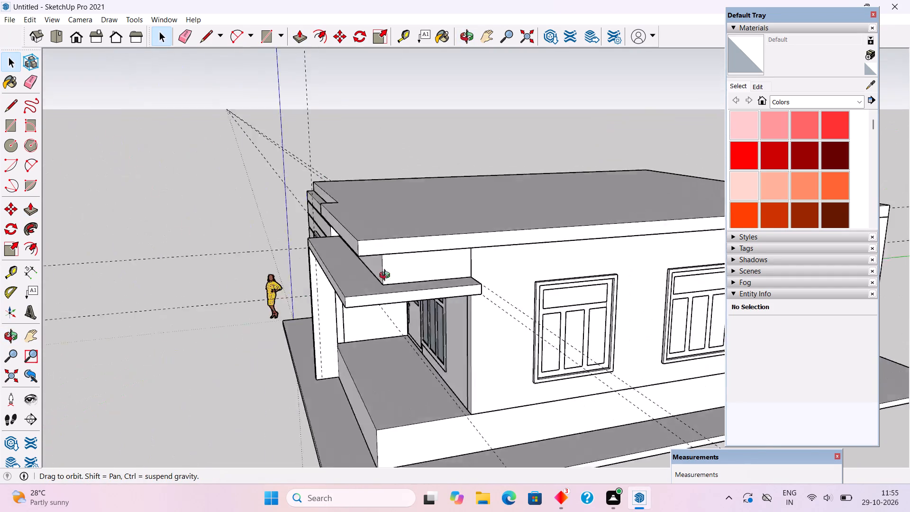
pyautogui.moveTo(387, 276); pyautogui.dragTo(567, 262, button='middle')
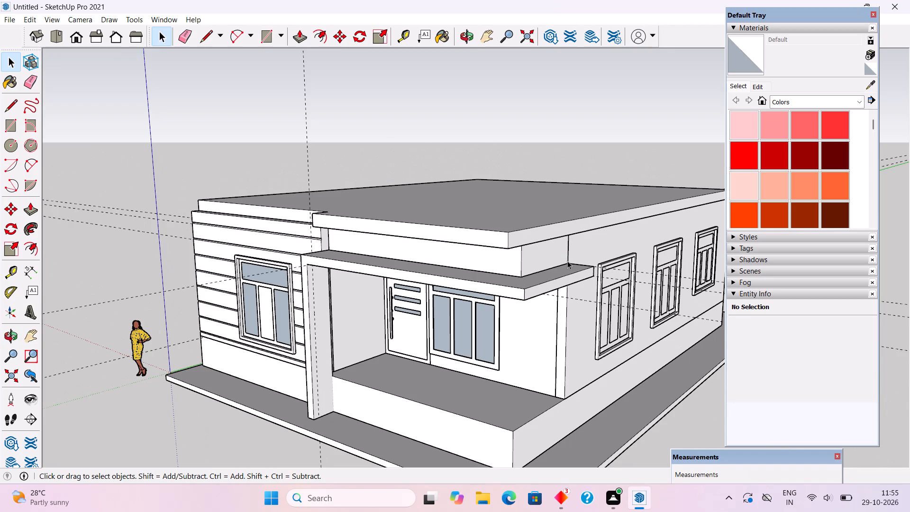
pyautogui.moveTo(562, 224); pyautogui.dragTo(146, 256, button='middle')
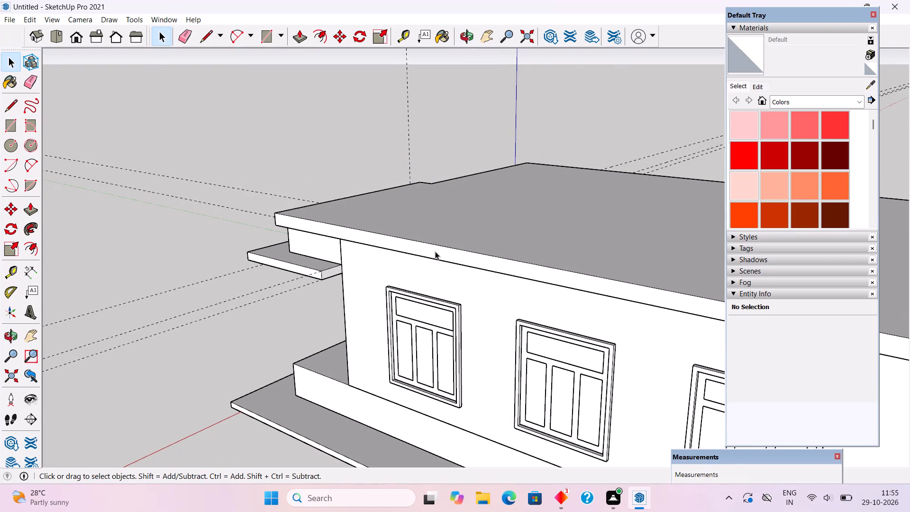
pyautogui.moveTo(430, 312); pyautogui.dragTo(505, 387, button='middle')
pyautogui.scroll(-4, 507, 375)
pyautogui.scroll(-5, 370, 254)
pyautogui.moveTo(378, 311); pyautogui.dragTo(436, 386, button='middle')
# Push the roof slab's windowed-side face inward 9" to the inner face of the windowed wall.
pyautogui.scroll(3, 722, 296)
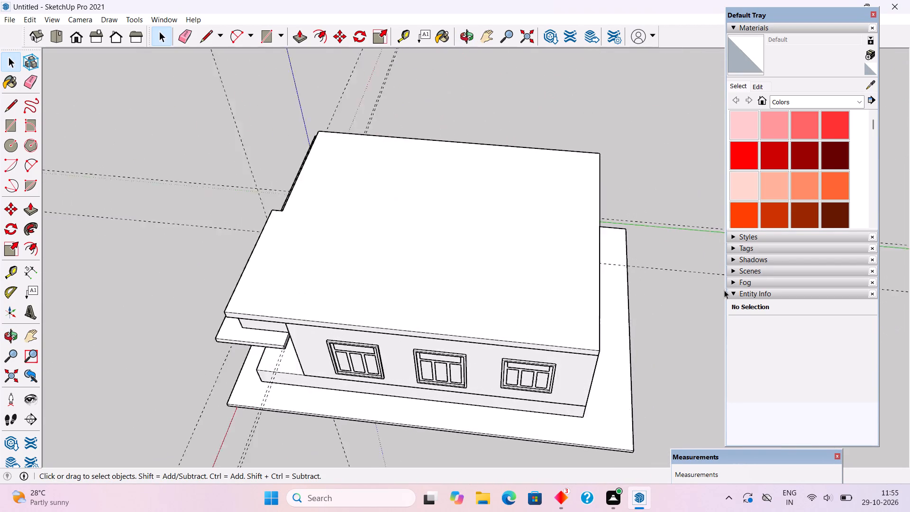
pyautogui.scroll(12, 724, 290)
pyautogui.tripleClick(550, 352)
pyautogui.scroll(3, 560, 358)
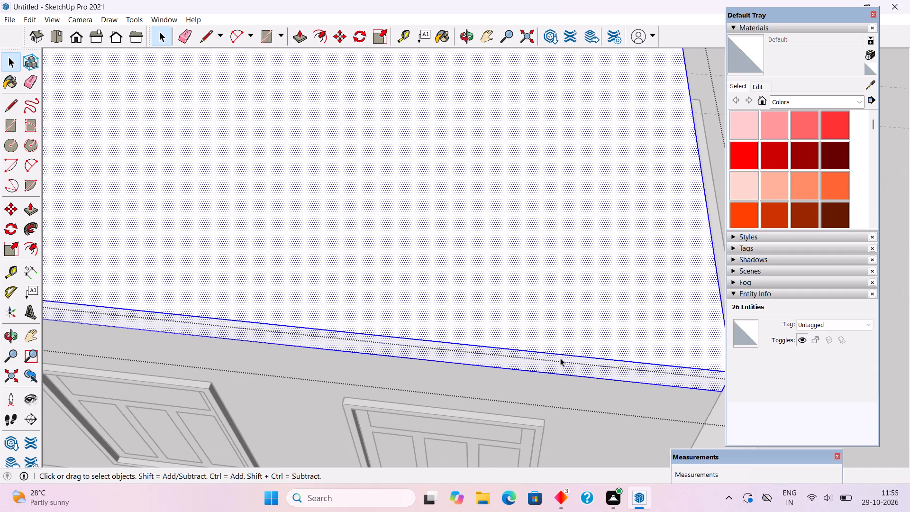
pyautogui.press('p')
pyautogui.click(566, 363)
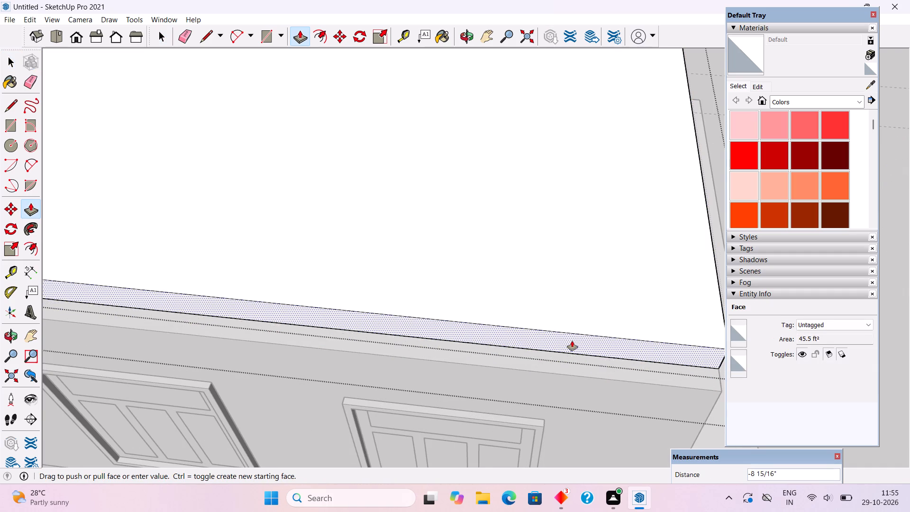
pyautogui.moveTo(652, 340); pyautogui.dragTo(253, 111, button='middle')
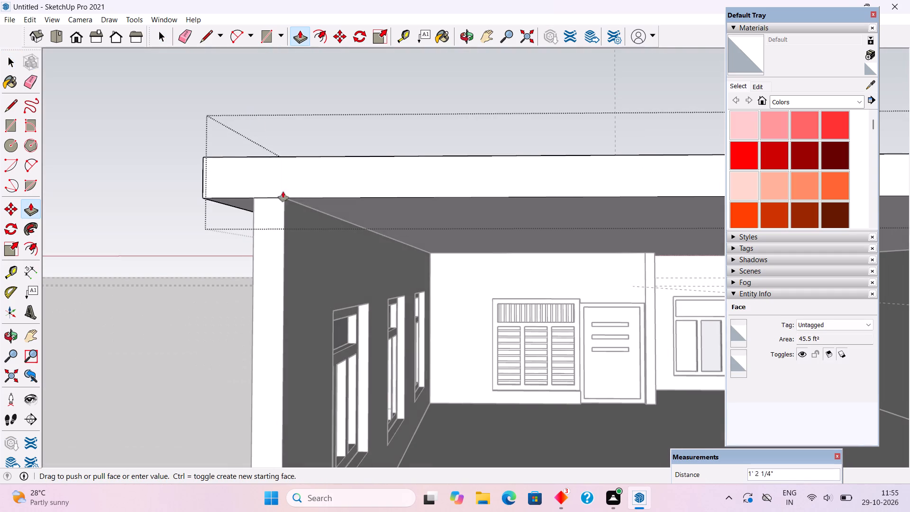
pyautogui.click(285, 253)
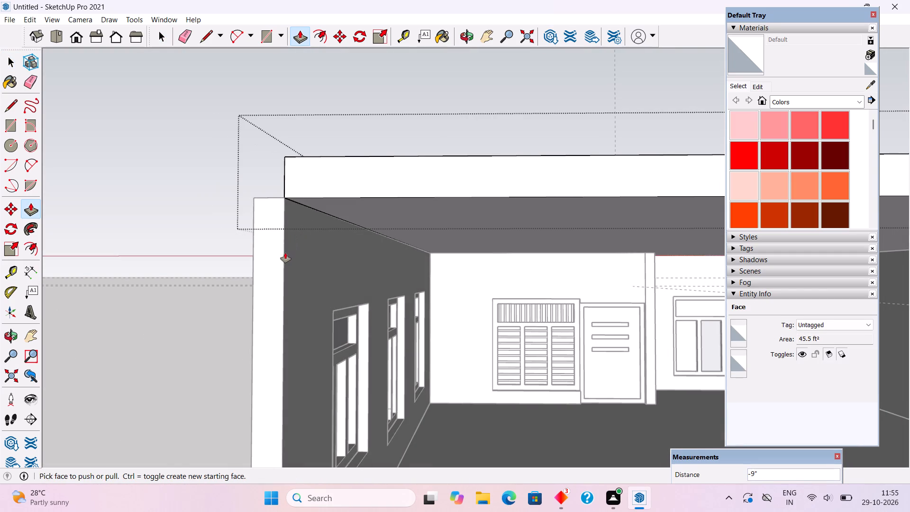
pyautogui.press('space')
pyautogui.click(188, 168)
# Extrude the windowed wall's top face upward by 15' and leave the group.
pyautogui.moveTo(195, 198); pyautogui.dragTo(344, 245, button='middle')
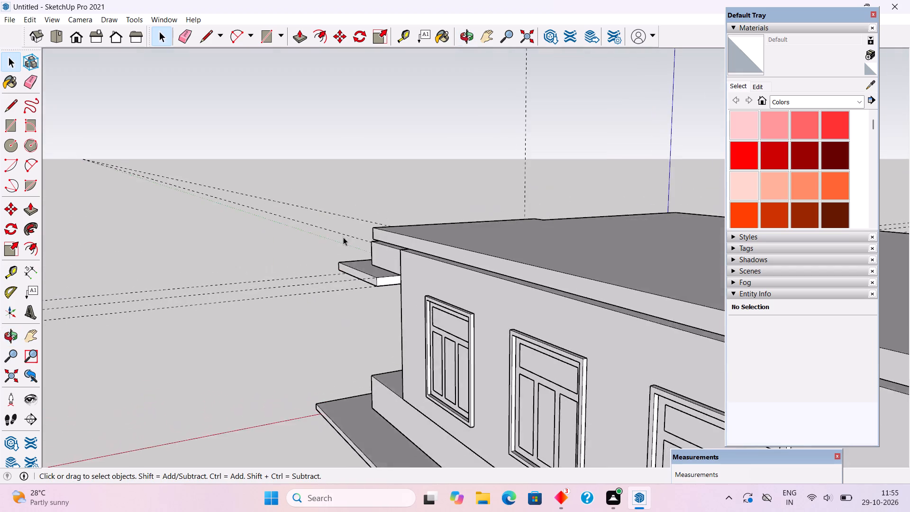
pyautogui.scroll(-4, 343, 237)
pyautogui.scroll(-4, 295, 224)
pyautogui.moveTo(314, 300); pyautogui.dragTo(332, 425, button='middle')
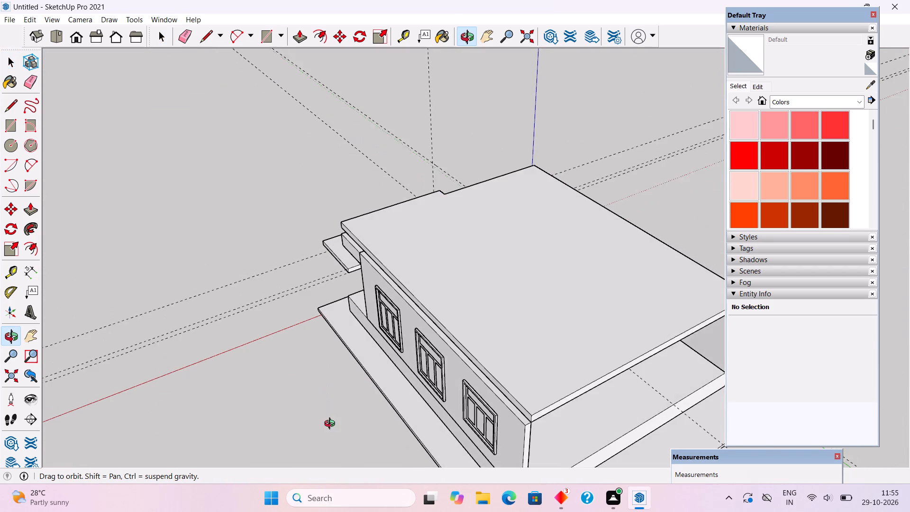
pyautogui.moveTo(332, 425); pyautogui.dragTo(332, 430, button='middle')
pyautogui.scroll(6, 412, 328)
pyautogui.tripleClick(430, 312)
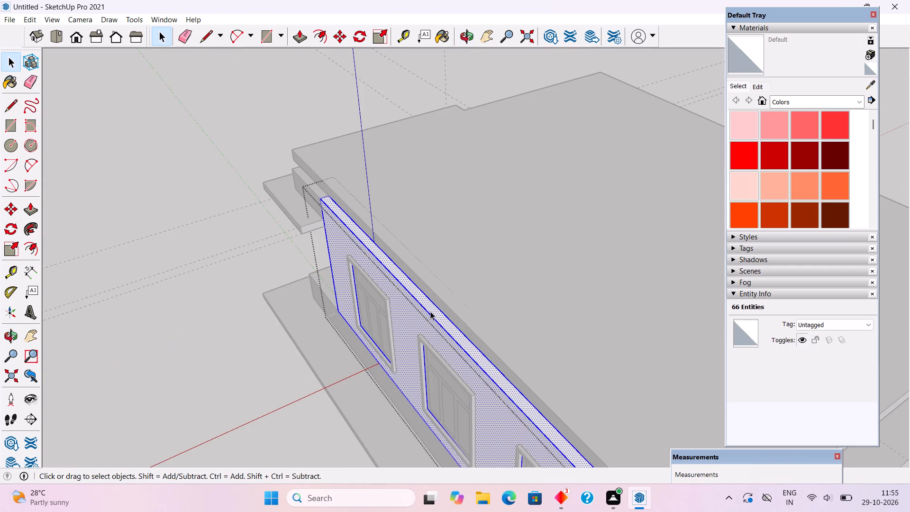
pyautogui.press('p')
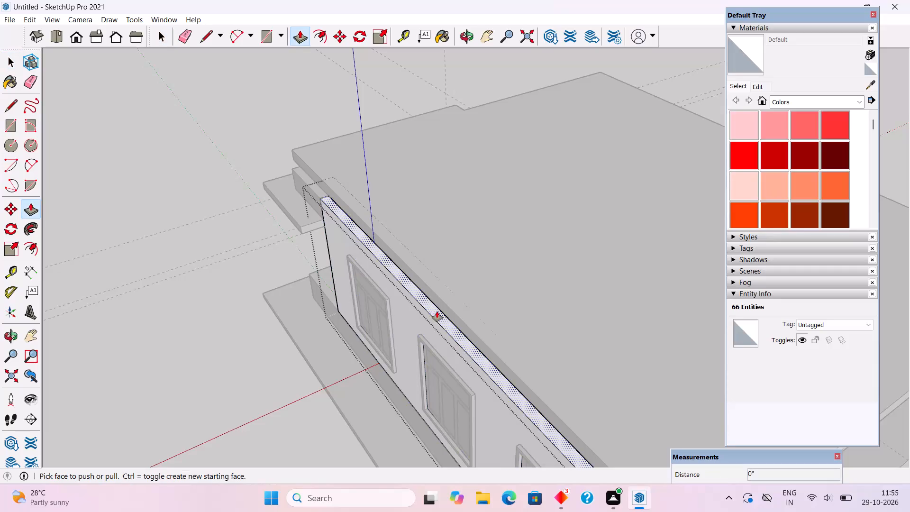
pyautogui.click(439, 311)
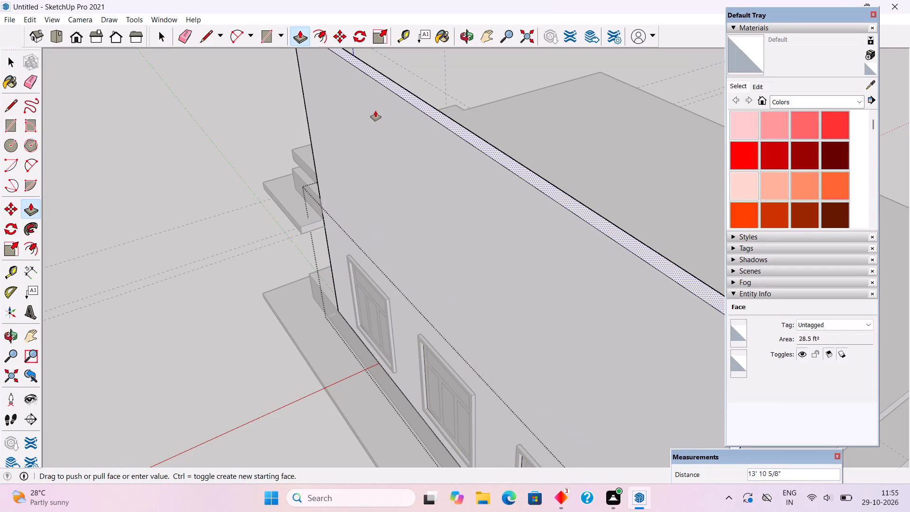
pyautogui.write("15'")
pyautogui.press('Return')
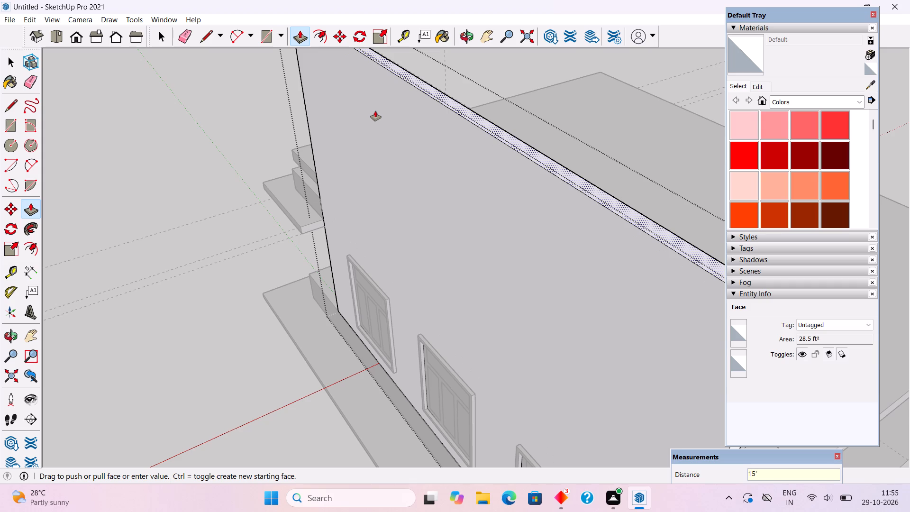
pyautogui.press('space')
pyautogui.scroll(-16, 382, 137)
pyautogui.moveTo(397, 265); pyautogui.dragTo(652, 172, button='middle')
pyautogui.click(576, 148)
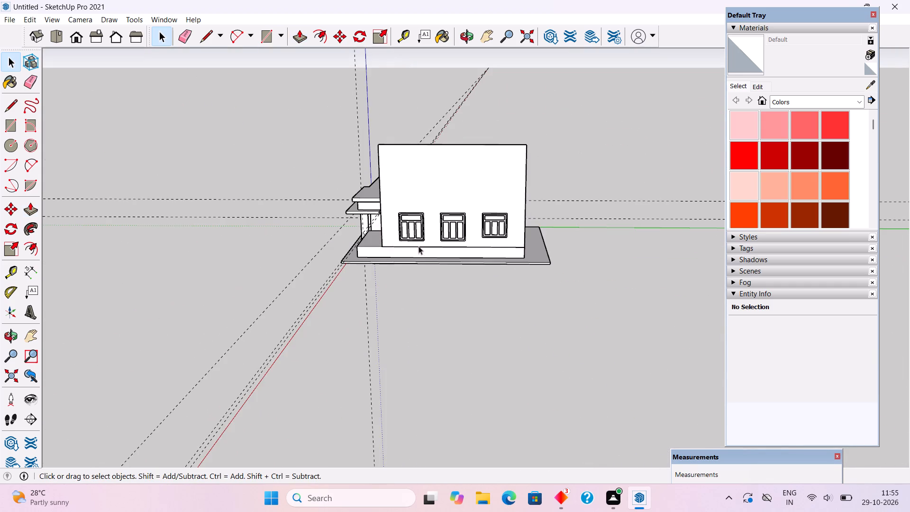
# Split the roof slab's side face with a 1' vertical line at the windowed wall's front corner and pull the porch part to the wall's outer face.
pyautogui.moveTo(419, 261); pyautogui.dragTo(637, 293, button='middle')
pyautogui.scroll(4, 413, 272)
pyautogui.scroll(12, 418, 222)
pyautogui.tripleClick(430, 197)
pyautogui.scroll(9, 460, 183)
pyautogui.press('l')
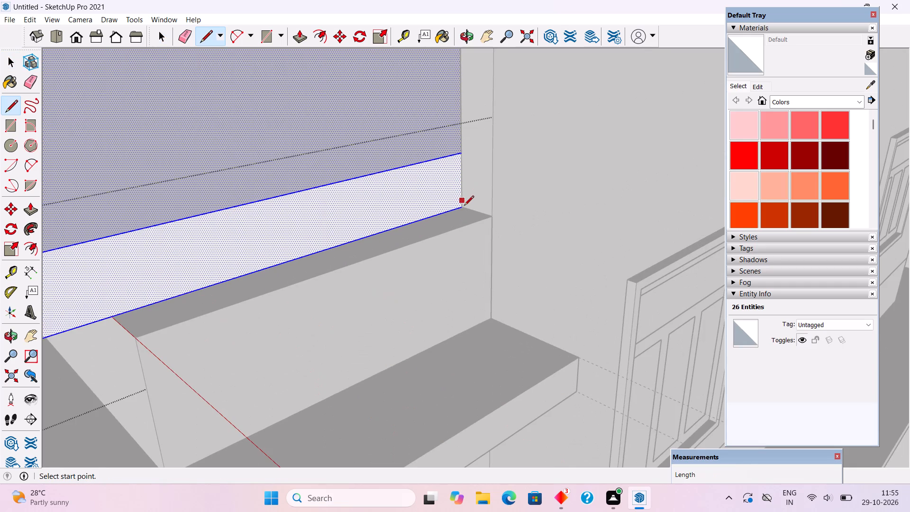
pyautogui.click(464, 206)
pyautogui.click(459, 154)
pyautogui.press('p')
pyautogui.moveTo(428, 166); pyautogui.dragTo(428, 171)
pyautogui.click(425, 200)
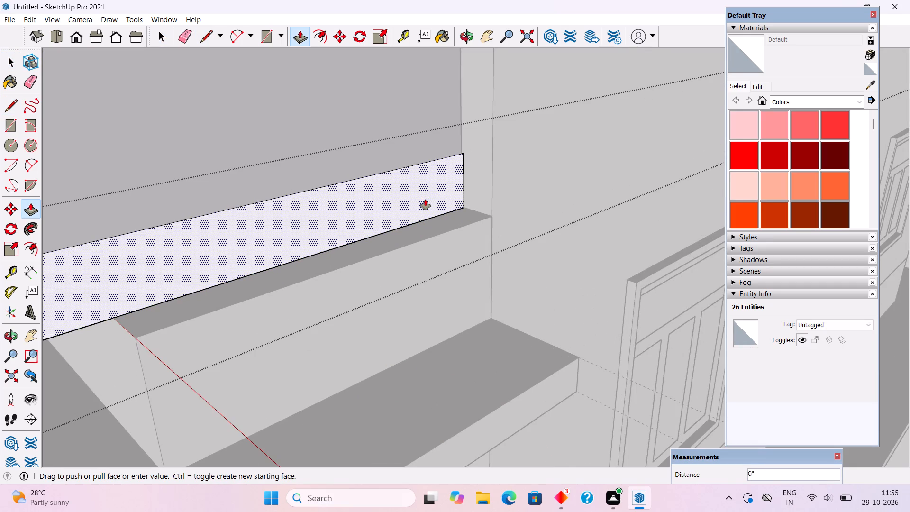
pyautogui.click(504, 139)
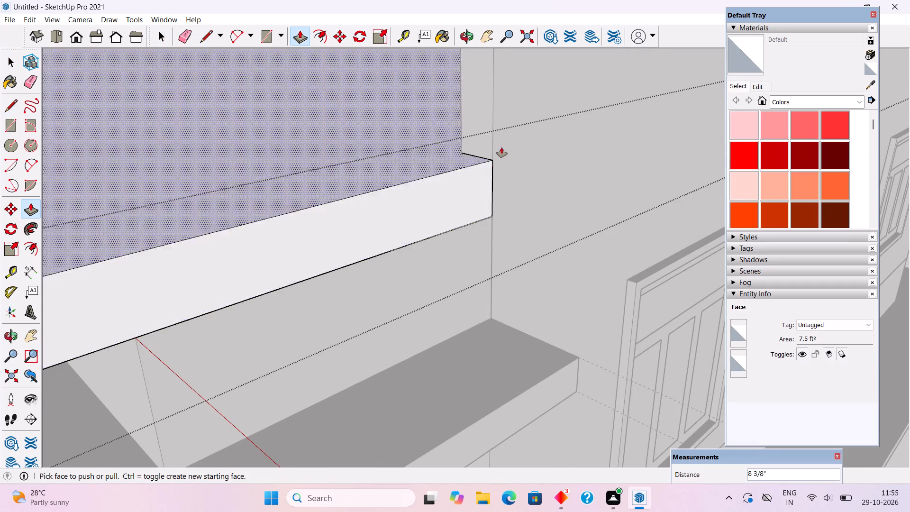
# Extend the slab's porch-side section beyond the windowed wall by 1' and leave the group.
pyautogui.click(455, 213)
pyautogui.write("1'")
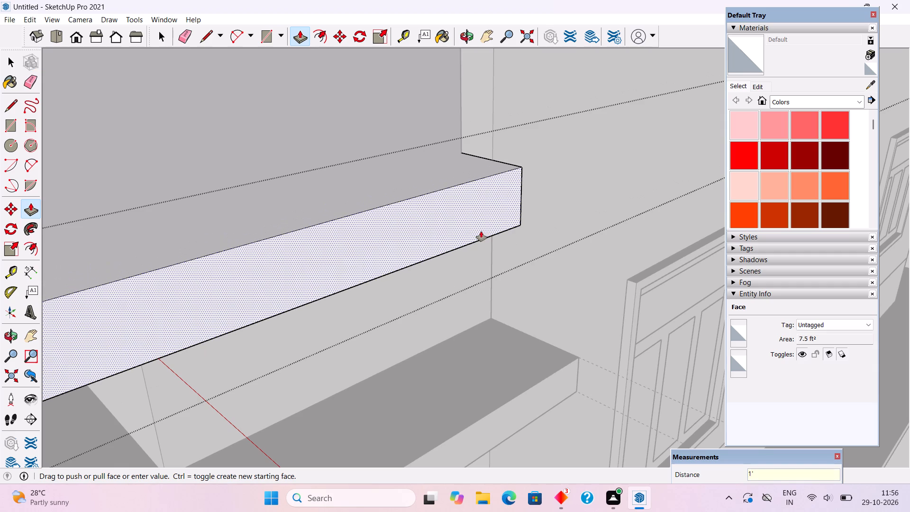
pyautogui.press('Return')
pyautogui.press('space')
pyautogui.scroll(-6, 461, 329)
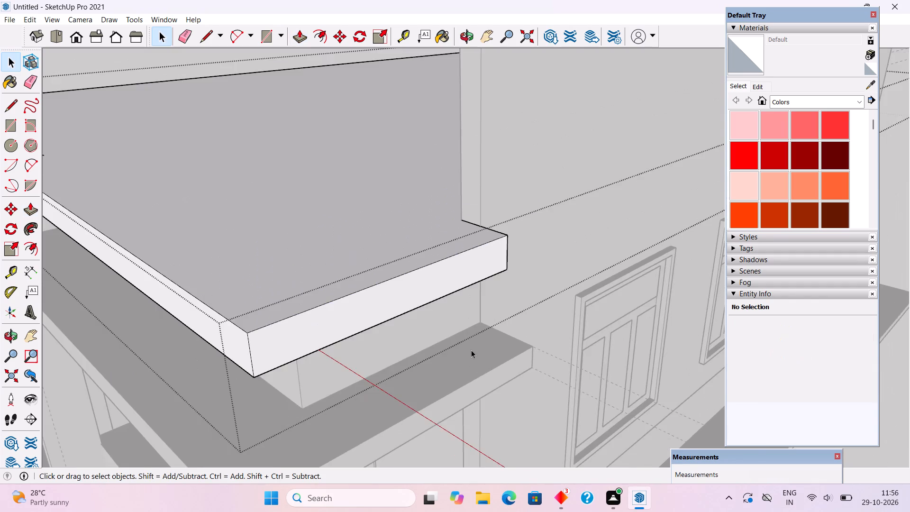
pyautogui.scroll(-12, 471, 349)
pyautogui.moveTo(471, 349); pyautogui.dragTo(662, 306, button='middle')
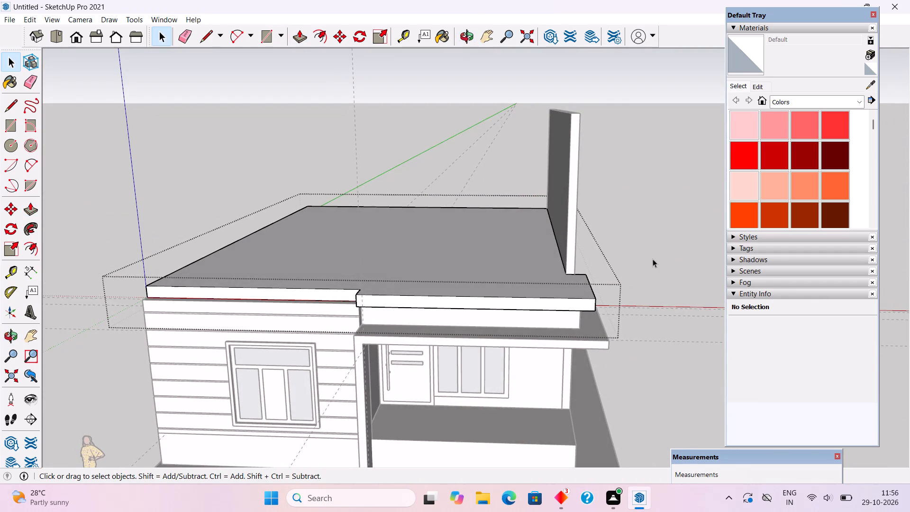
pyautogui.click(653, 259)
# Examine how the extended slab edge meets the raised windowed wall from above, the front and the windowed side.
pyautogui.scroll(4, 592, 315)
pyautogui.moveTo(572, 306); pyautogui.dragTo(758, 333, button='middle')
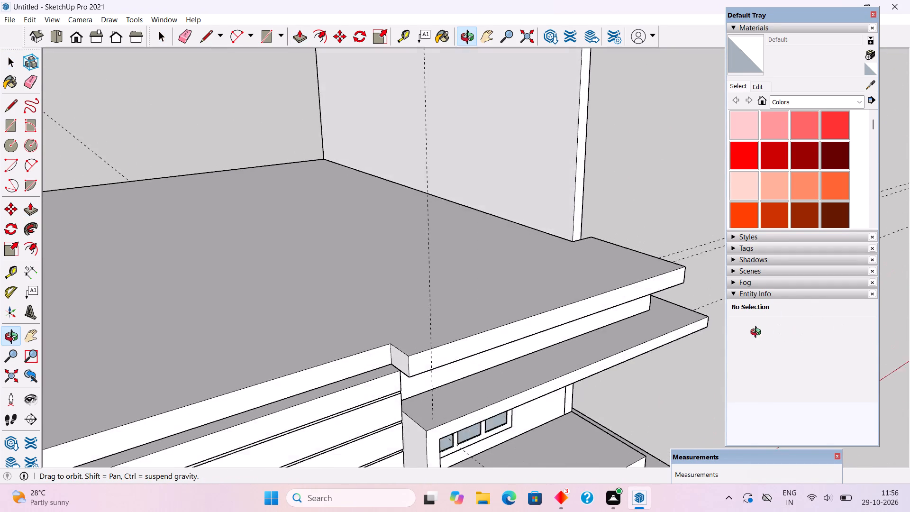
pyautogui.moveTo(758, 333); pyautogui.dragTo(653, 409, button='middle')
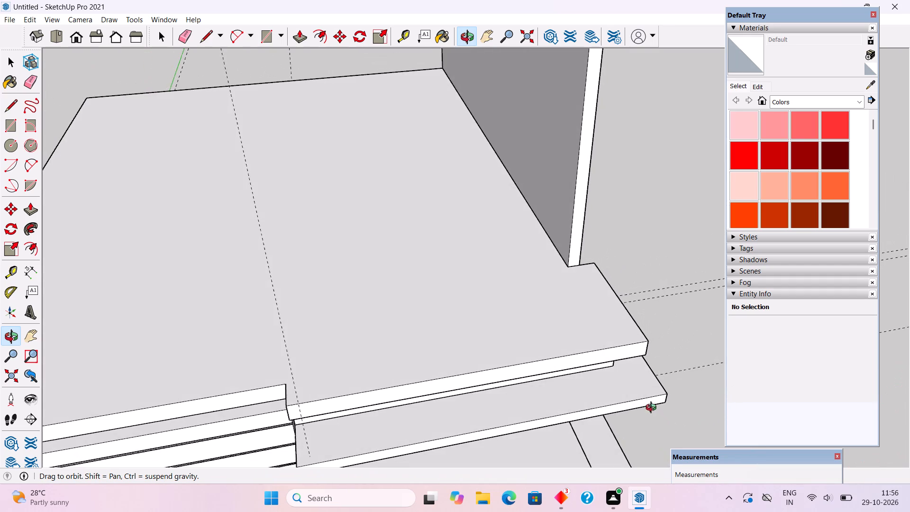
pyautogui.moveTo(653, 409); pyautogui.dragTo(249, 302, button='middle')
pyautogui.scroll(-3, 246, 296)
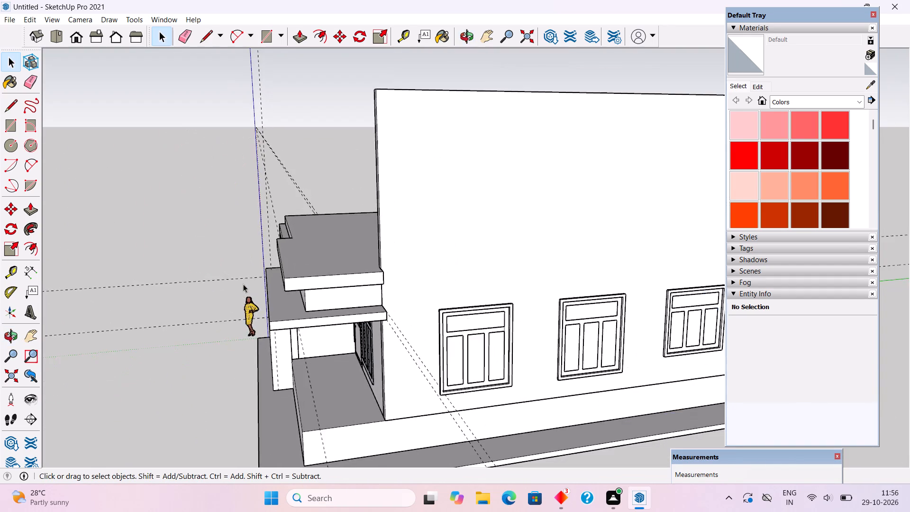
pyautogui.scroll(-5, 241, 267)
pyautogui.moveTo(533, 275); pyautogui.dragTo(670, 210, button='middle')
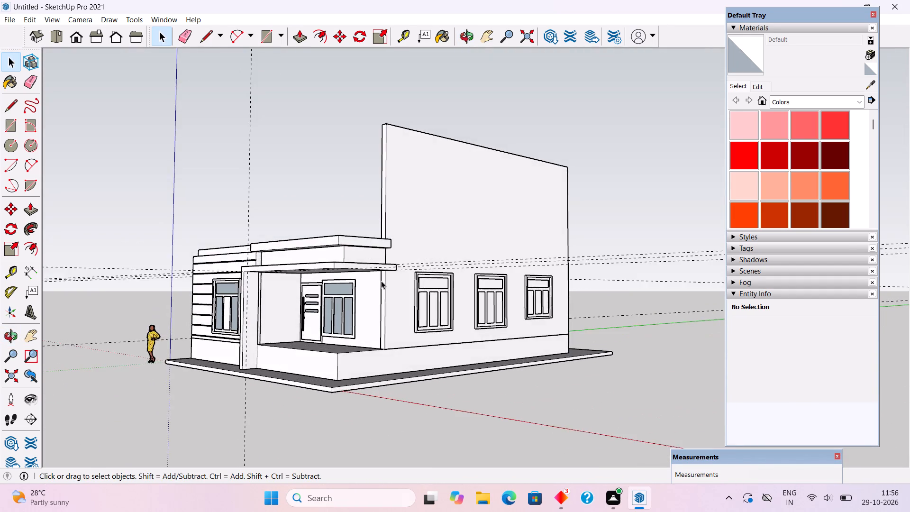
# Place two horizontal guides on the windowed wall at the entrance canopy's underside and top, 9' 4" above the wall base and 8" higher.
pyautogui.scroll(5, 381, 281)
pyautogui.scroll(10, 428, 276)
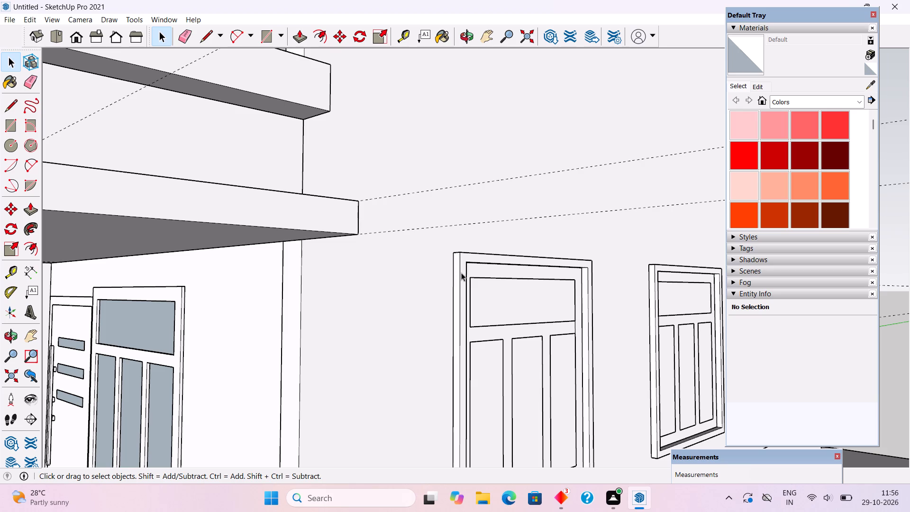
pyautogui.moveTo(408, 269); pyautogui.dragTo(196, 290, button='middle')
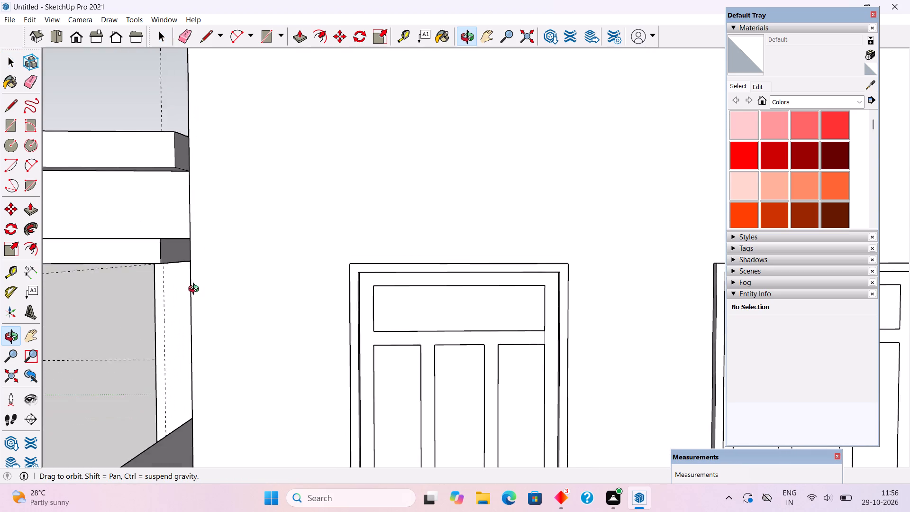
pyautogui.moveTo(196, 290); pyautogui.dragTo(196, 302, button='middle')
pyautogui.scroll(3, 196, 302)
pyautogui.press('t')
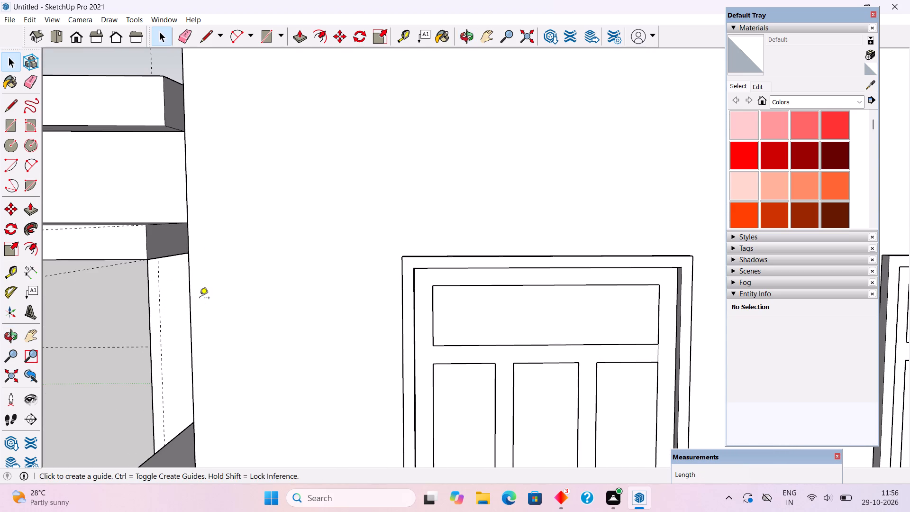
pyautogui.scroll(-7, 207, 226)
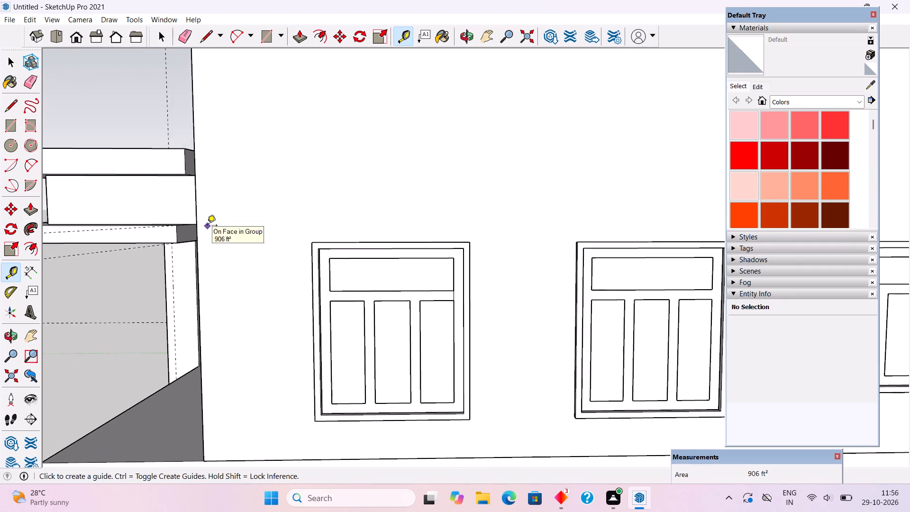
pyautogui.scroll(-4, 207, 226)
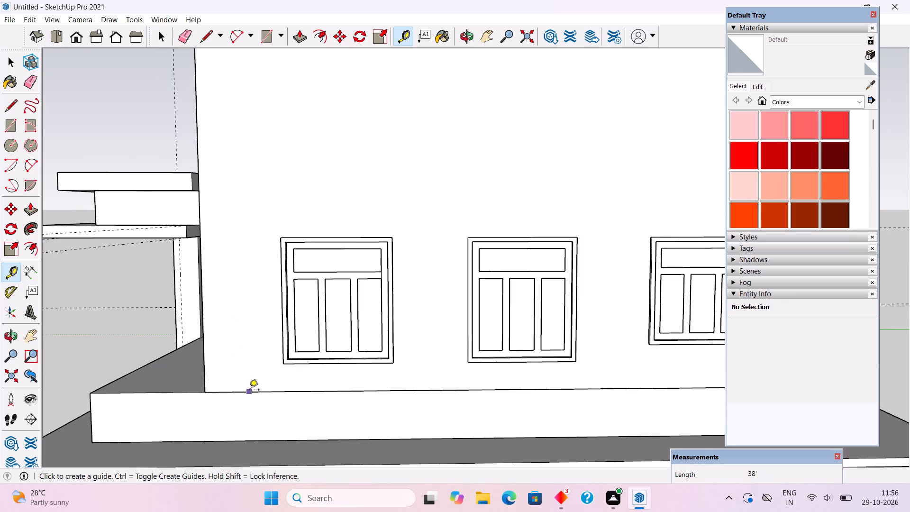
pyautogui.click(249, 391)
pyautogui.click(200, 237)
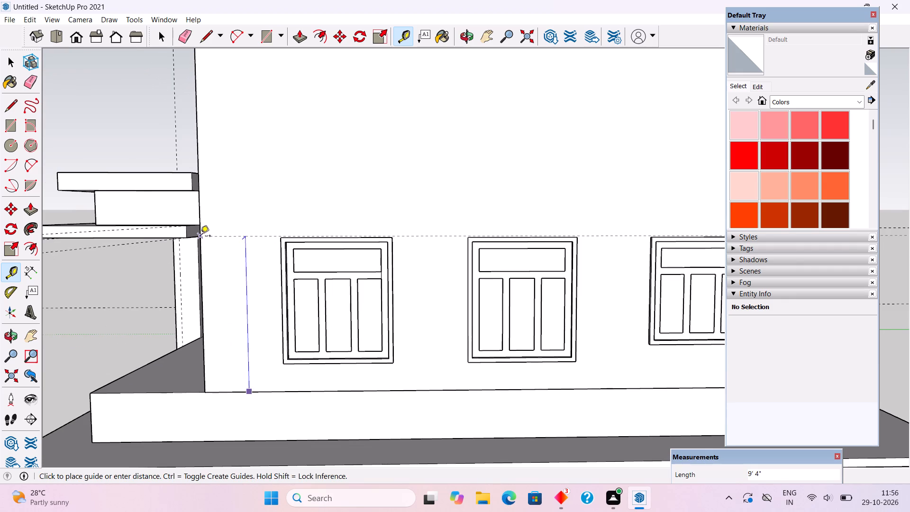
pyautogui.click(227, 236)
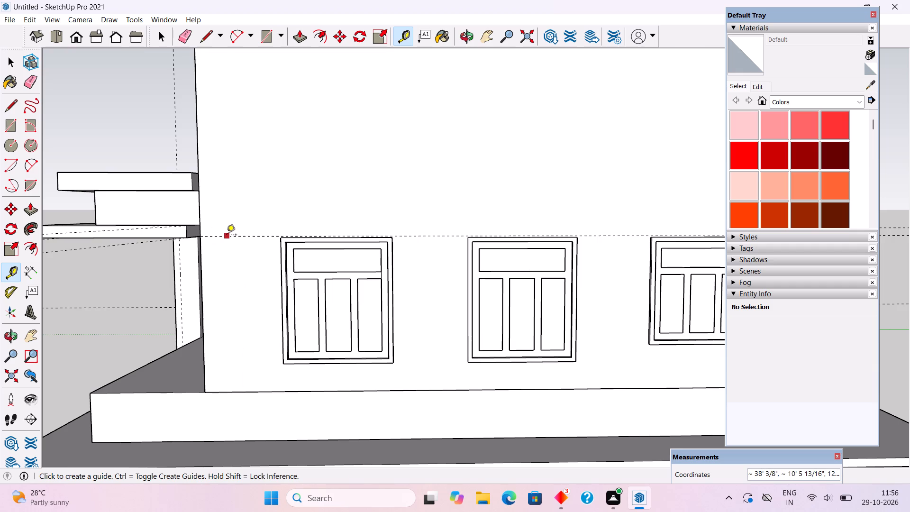
pyautogui.click(198, 227)
# Place a vertical guide 3" outside the porch-side edge of the first window's frame on the windowed wall.
pyautogui.scroll(4, 455, 314)
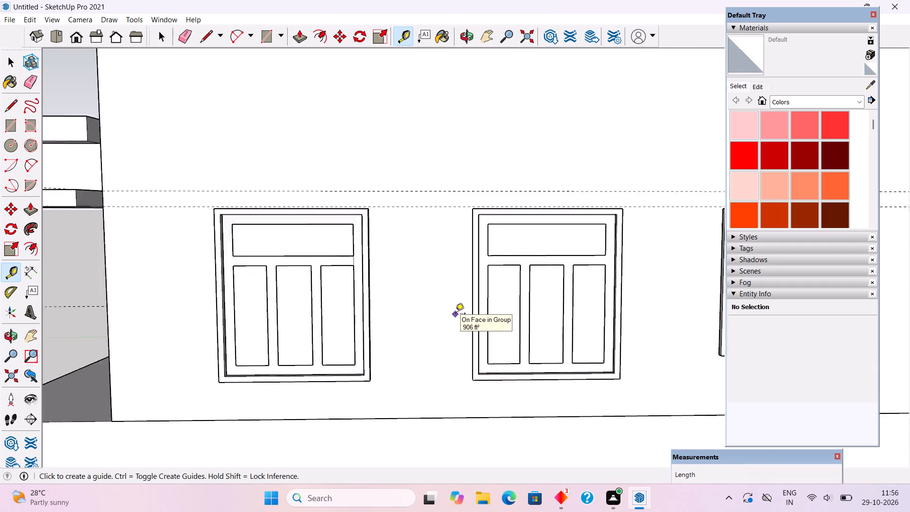
pyautogui.scroll(1, 218, 251)
pyautogui.moveTo(260, 285); pyautogui.dragTo(391, 332, button='middle')
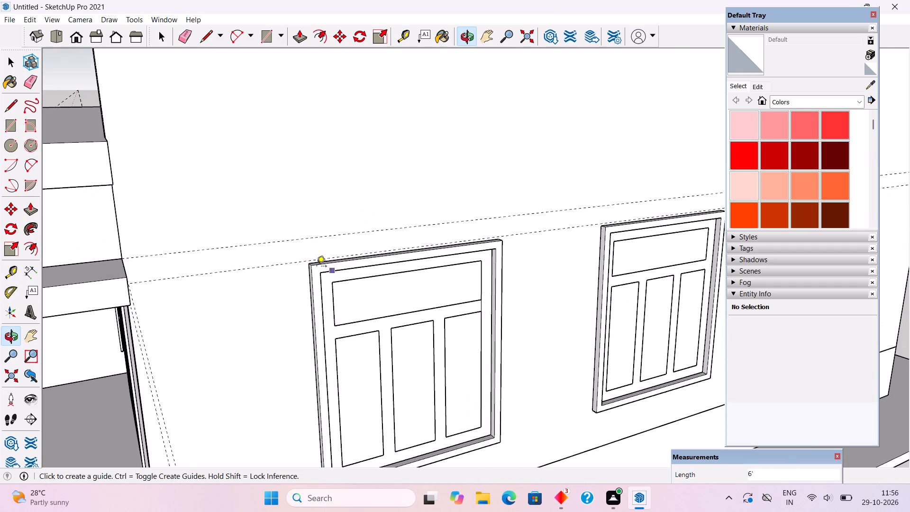
pyautogui.scroll(-2, 330, 282)
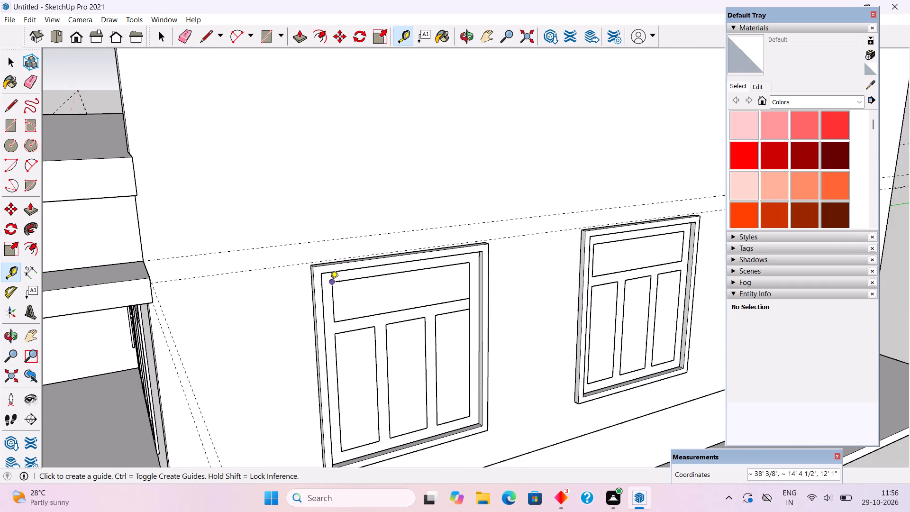
pyautogui.moveTo(310, 304); pyautogui.dragTo(379, 242, button='middle')
pyautogui.scroll(4, 291, 293)
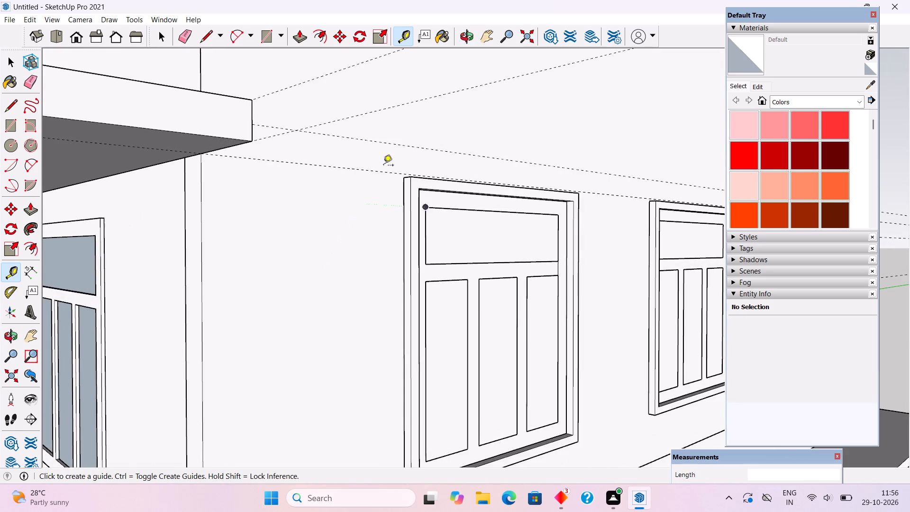
pyautogui.scroll(3, 392, 150)
pyautogui.click(408, 217)
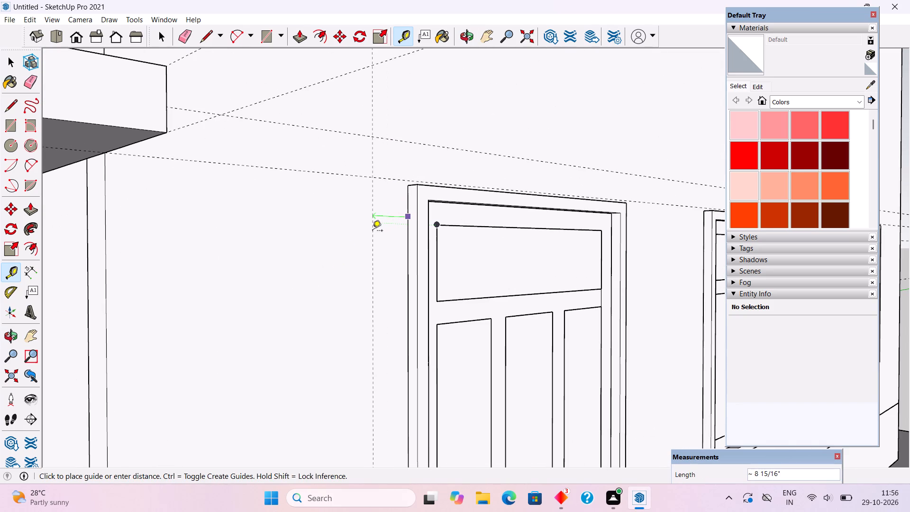
pyautogui.press('3')
pyautogui.hotkey('shift', '"')
pyautogui.press('Return')
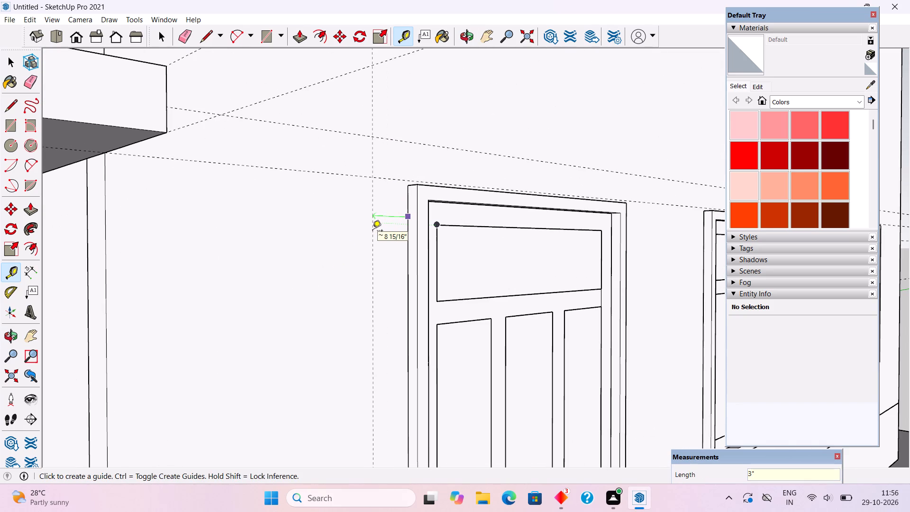
# Place a second vertical guide 3" outside the opposite edge of the first window's frame.
pyautogui.moveTo(400, 203); pyautogui.dragTo(70, 243, button='middle')
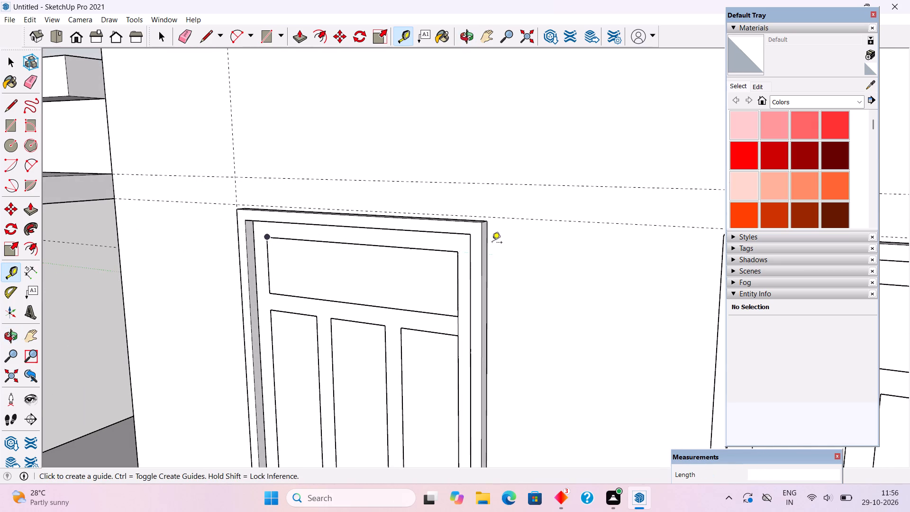
pyautogui.scroll(3, 491, 244)
pyautogui.click(488, 237)
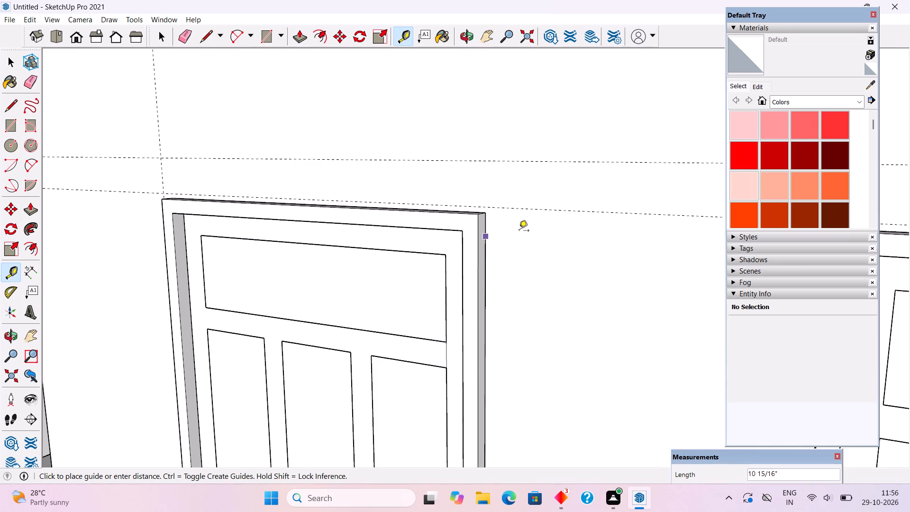
pyautogui.write('3"')
pyautogui.press('Return')
pyautogui.scroll(-4, 438, 254)
pyautogui.scroll(-7, 154, 203)
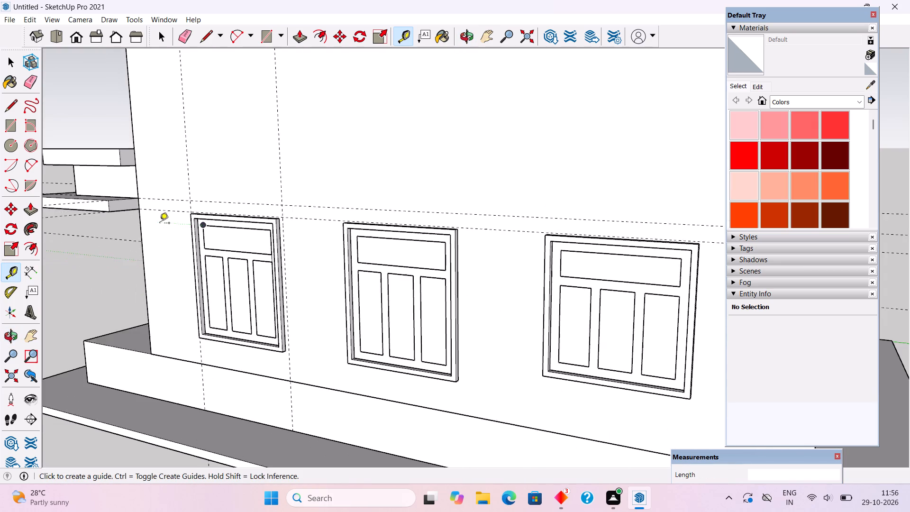
pyautogui.scroll(-4, 160, 224)
pyautogui.moveTo(371, 290); pyautogui.dragTo(499, 297, button='middle')
pyautogui.scroll(-1, 329, 270)
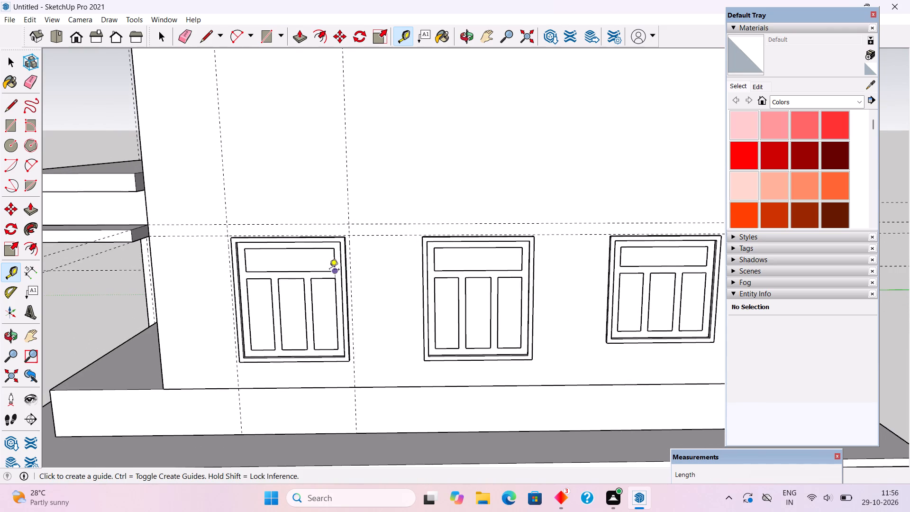
# Place a vertical guide 3" outside the porch-side edge of the second window's frame on the windowed wall.
pyautogui.scroll(-1, 321, 270)
pyautogui.moveTo(300, 265); pyautogui.dragTo(428, 265, button='middle')
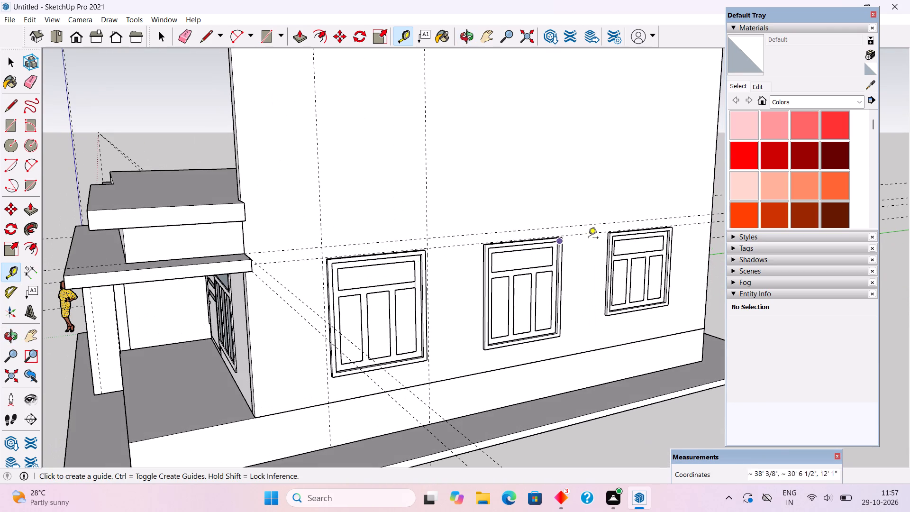
pyautogui.scroll(5, 625, 225)
pyautogui.scroll(6, 387, 306)
pyautogui.scroll(4, 280, 262)
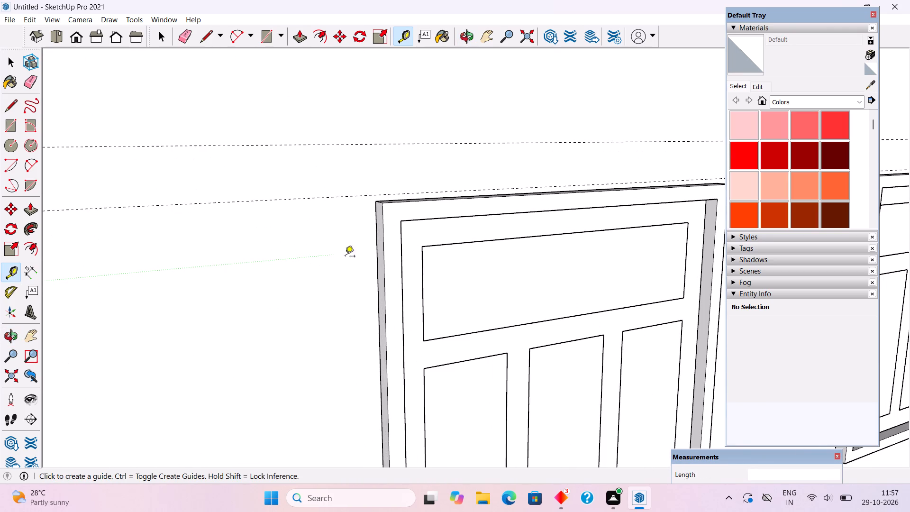
pyautogui.click(373, 233)
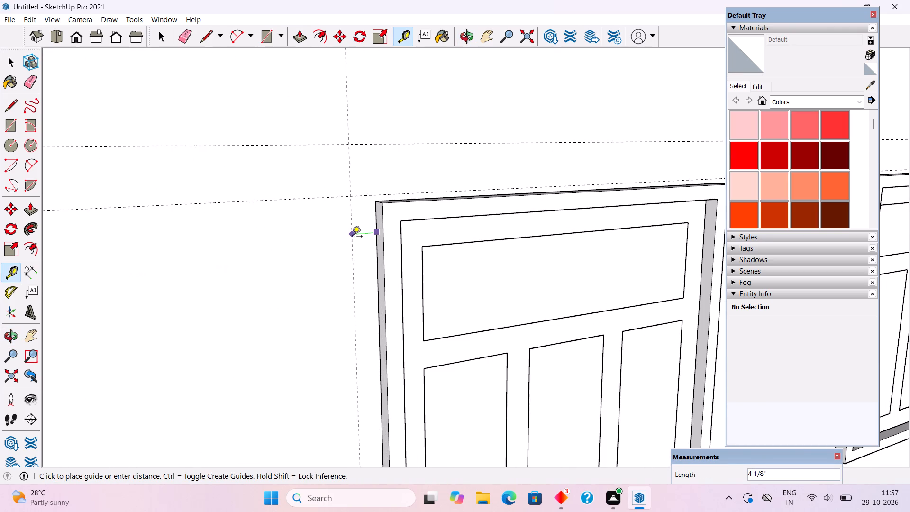
pyautogui.press('3')
pyautogui.hotkey('shift', '"')
pyautogui.press('Return')
# Place a vertical guide 3" outside the opposite edge of the second window's frame.
pyautogui.scroll(-10, 350, 246)
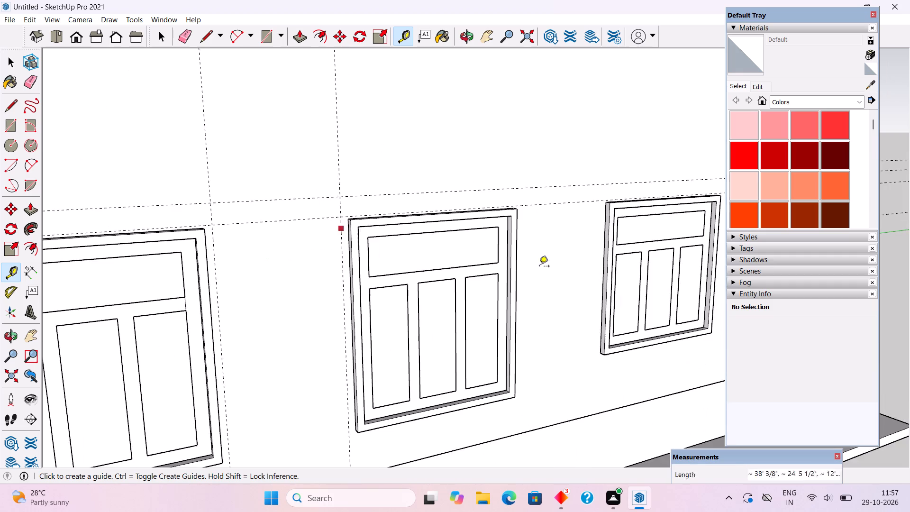
pyautogui.moveTo(643, 266); pyautogui.dragTo(328, 273, button='middle')
pyautogui.scroll(3, 501, 248)
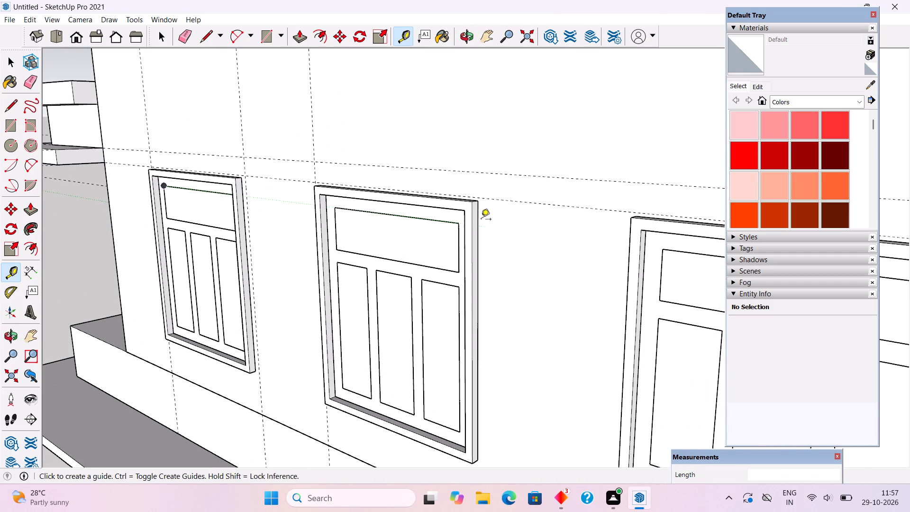
pyautogui.click(481, 219)
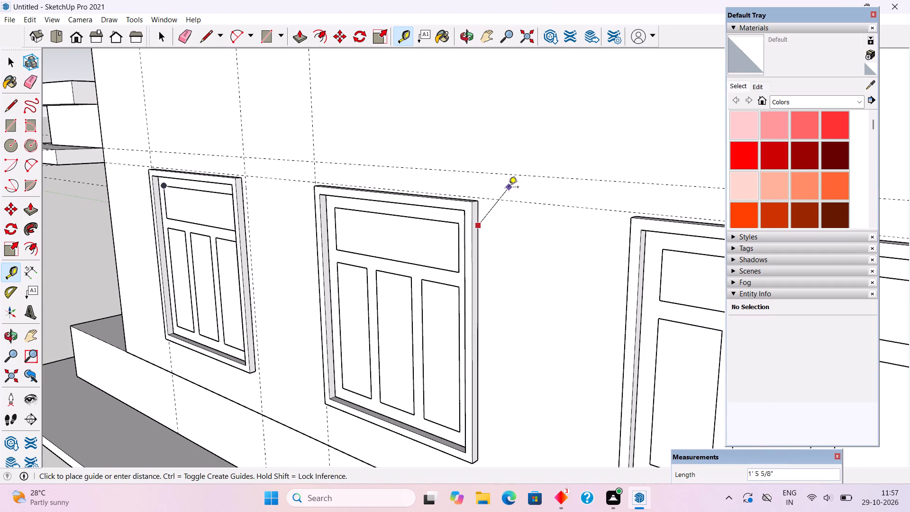
pyautogui.press('t')
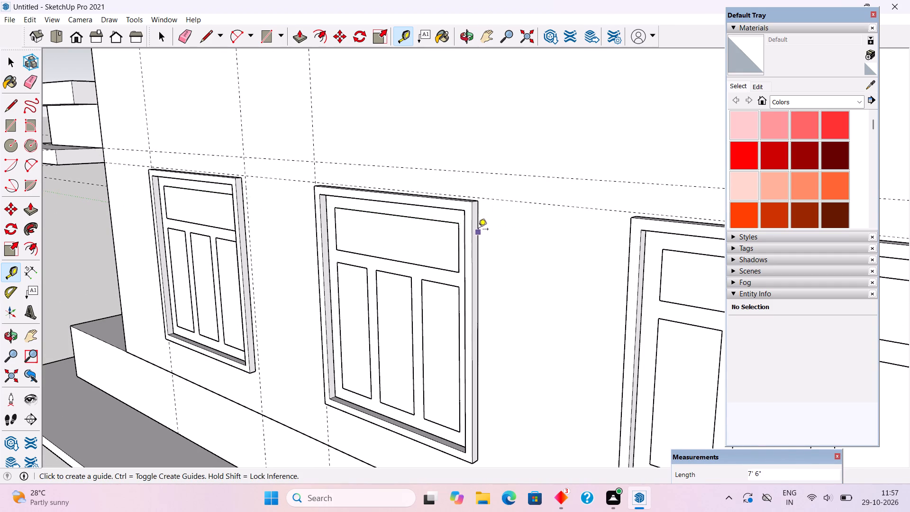
pyautogui.click(478, 230)
pyautogui.press('t')
pyautogui.scroll(2, 482, 219)
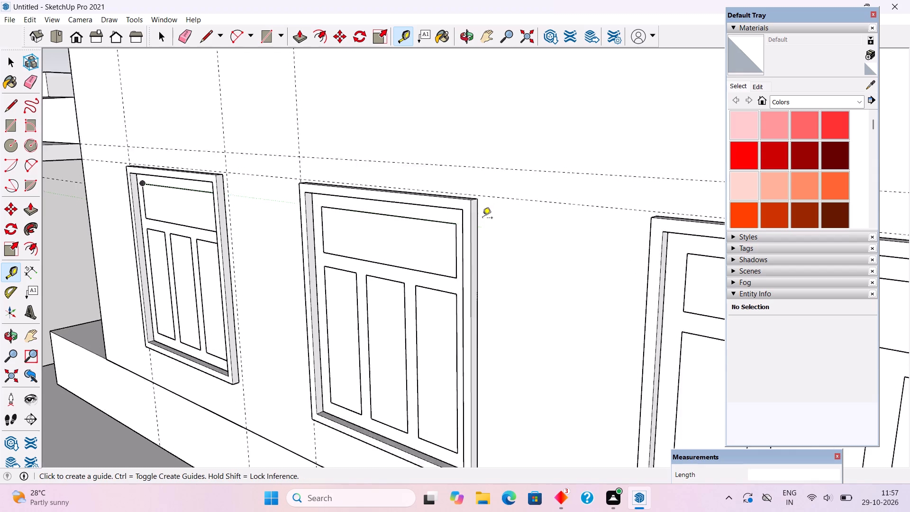
pyautogui.scroll(4, 482, 219)
pyautogui.click(473, 199)
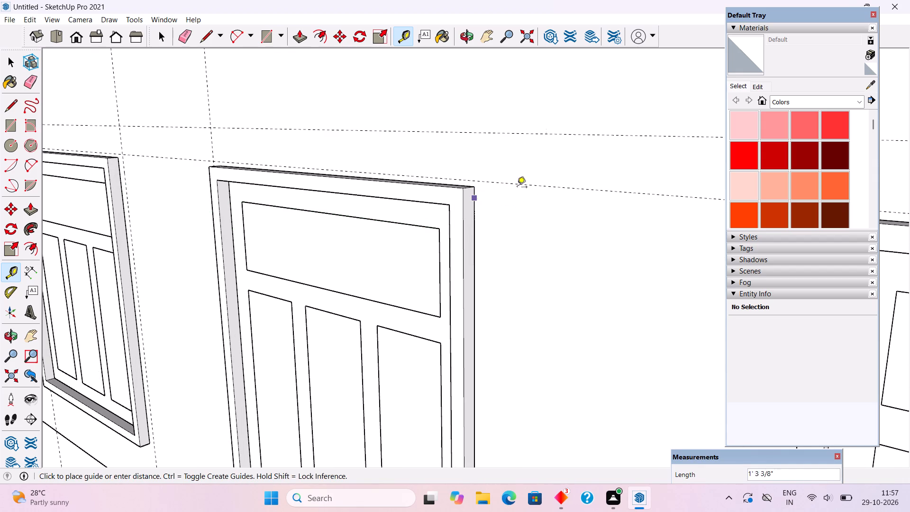
pyautogui.write('3"')
pyautogui.press('Return')
# Place a vertical guide 3" outside the porch-side edge of the third window's frame.
pyautogui.scroll(-5, 522, 200)
pyautogui.scroll(-6, 455, 249)
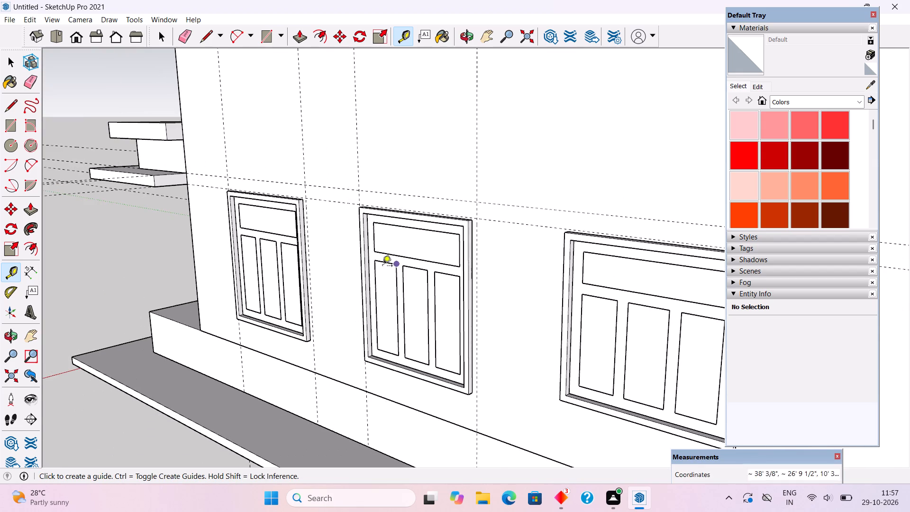
pyautogui.scroll(-4, 342, 268)
pyautogui.moveTo(355, 311); pyautogui.dragTo(510, 314, button='middle')
pyautogui.scroll(-4, 464, 305)
pyautogui.scroll(-3, 294, 302)
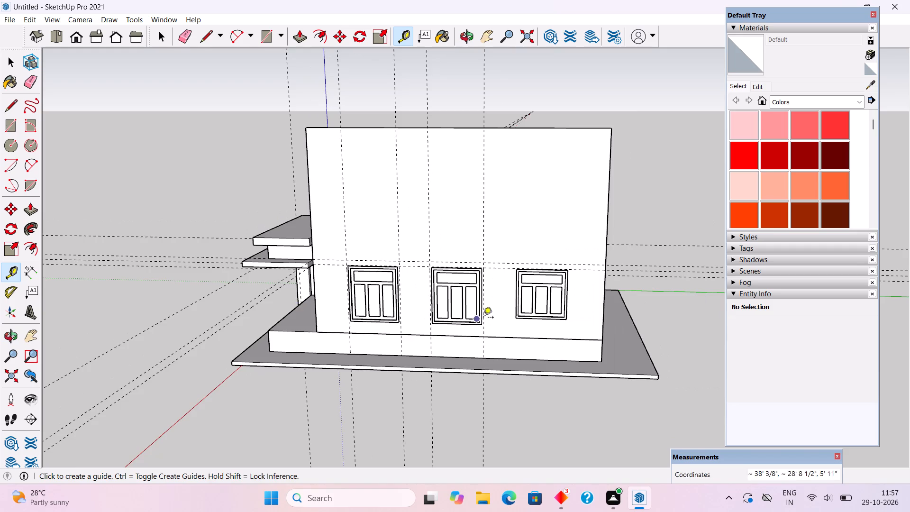
pyautogui.moveTo(489, 319); pyautogui.dragTo(707, 277, button='middle')
pyautogui.scroll(15, 535, 257)
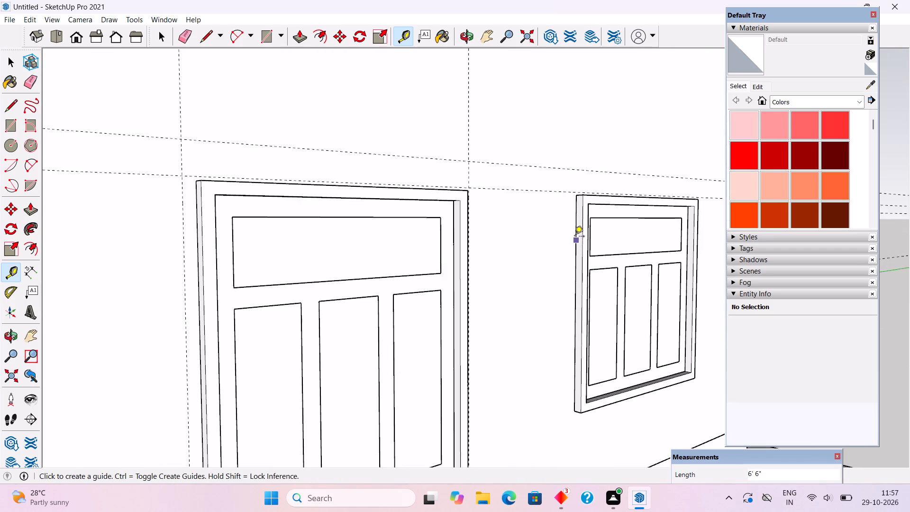
pyautogui.click(574, 232)
pyautogui.write('3"')
pyautogui.press('Return')
# Place a vertical guide 3" outside the far edge of the third window's frame.
pyautogui.moveTo(529, 274); pyautogui.dragTo(243, 298, button='middle')
pyautogui.scroll(-8, 243, 298)
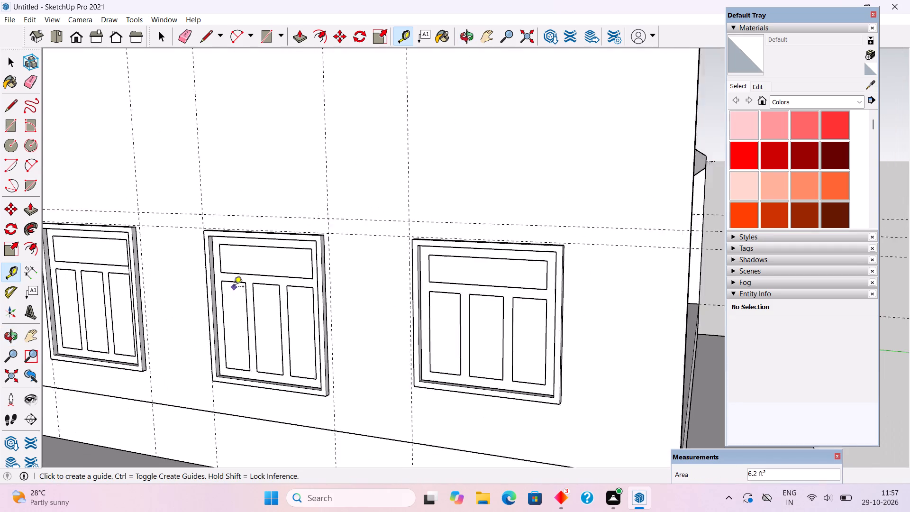
pyautogui.scroll(-1, 234, 287)
pyautogui.scroll(10, 414, 287)
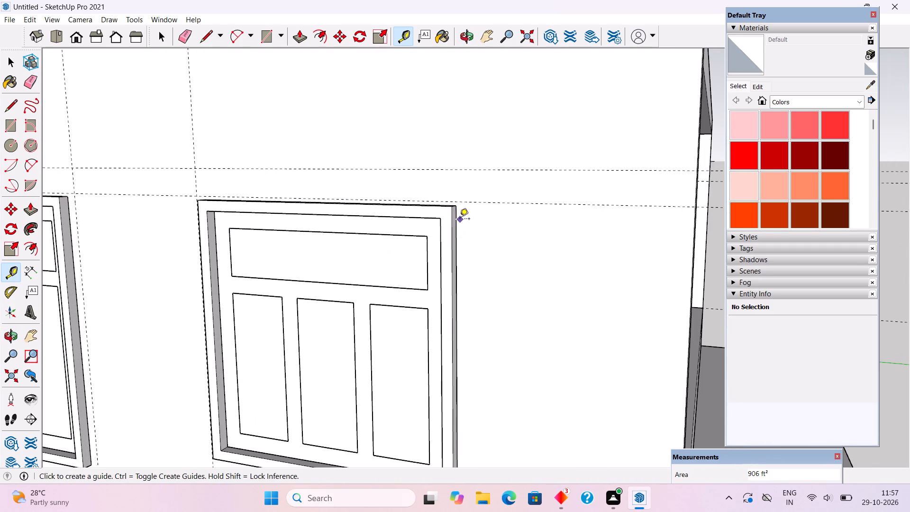
pyautogui.click(458, 228)
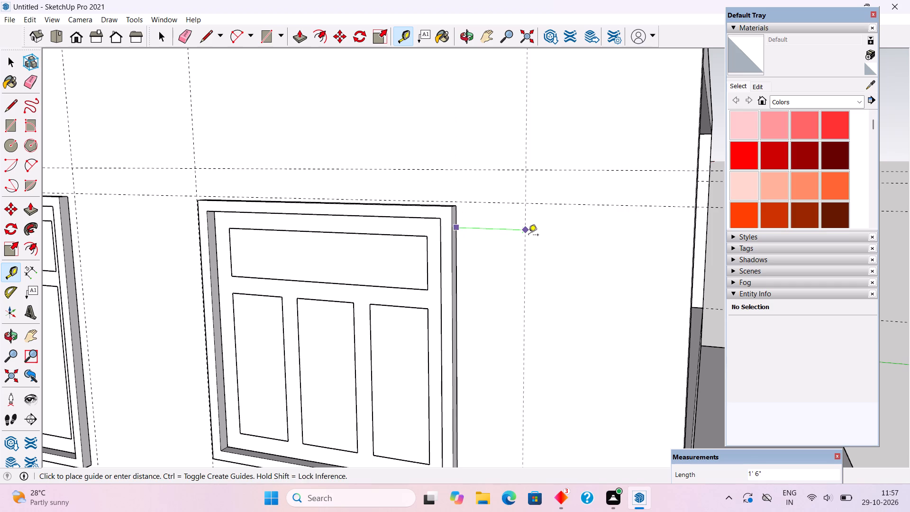
pyautogui.write('3"')
pyautogui.press('Return')
pyautogui.press('space')
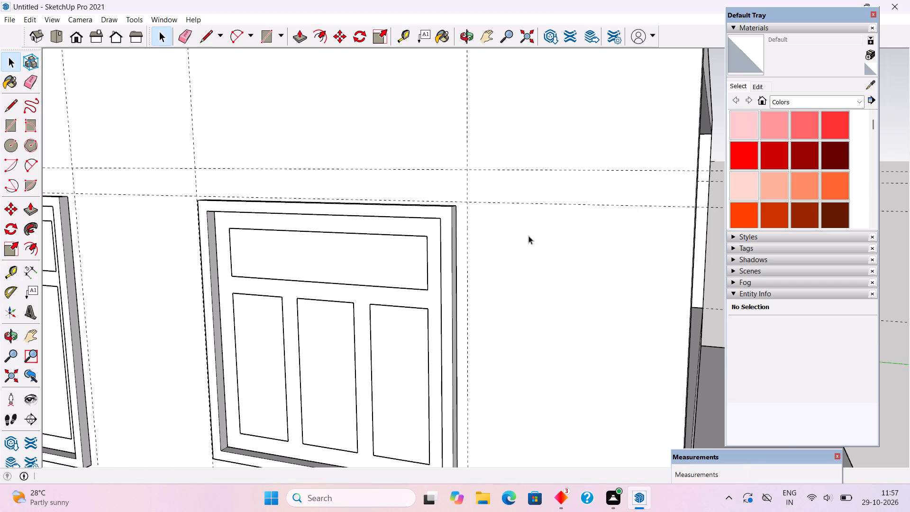
# Draw an 8" by 7' rectangle above the first window between the two horizontal guides and the window's vertical guides.
pyautogui.scroll(-16, 529, 251)
pyautogui.moveTo(289, 310); pyautogui.dragTo(527, 352, button='middle')
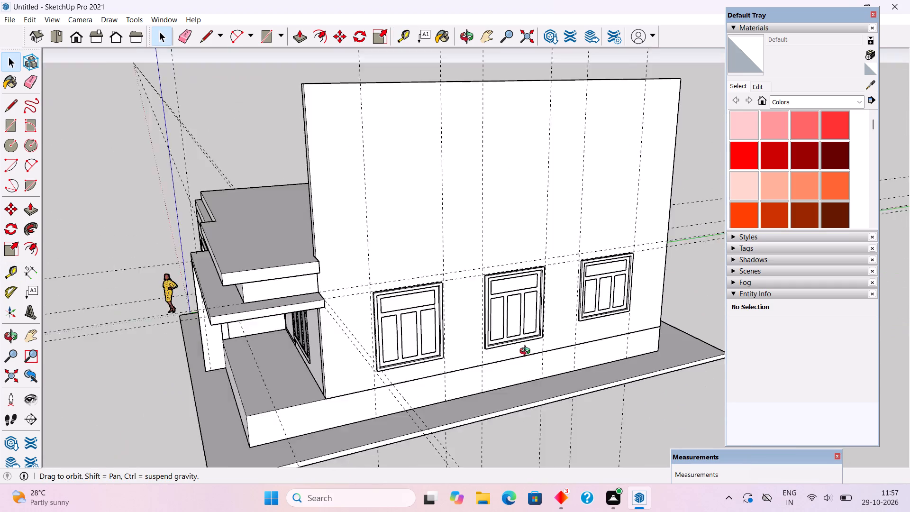
pyautogui.moveTo(527, 352); pyautogui.dragTo(577, 356, button='middle')
pyautogui.scroll(9, 457, 321)
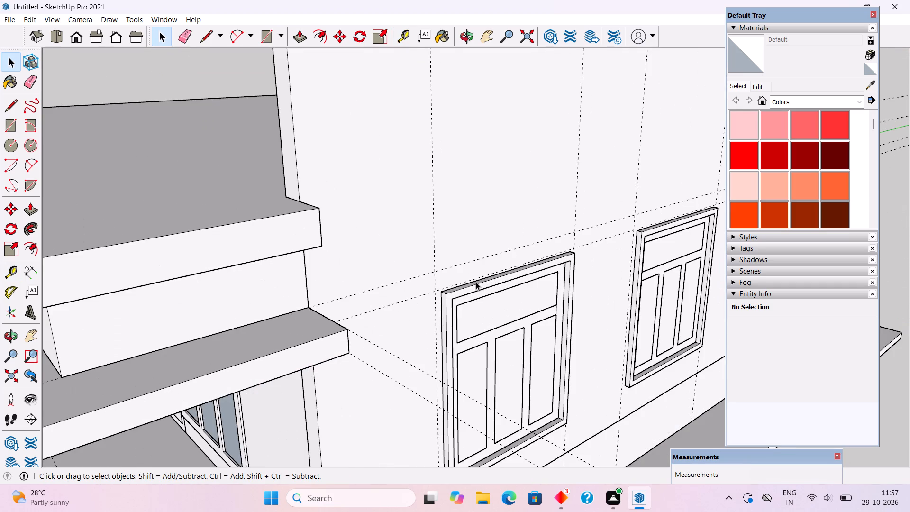
pyautogui.scroll(10, 487, 273)
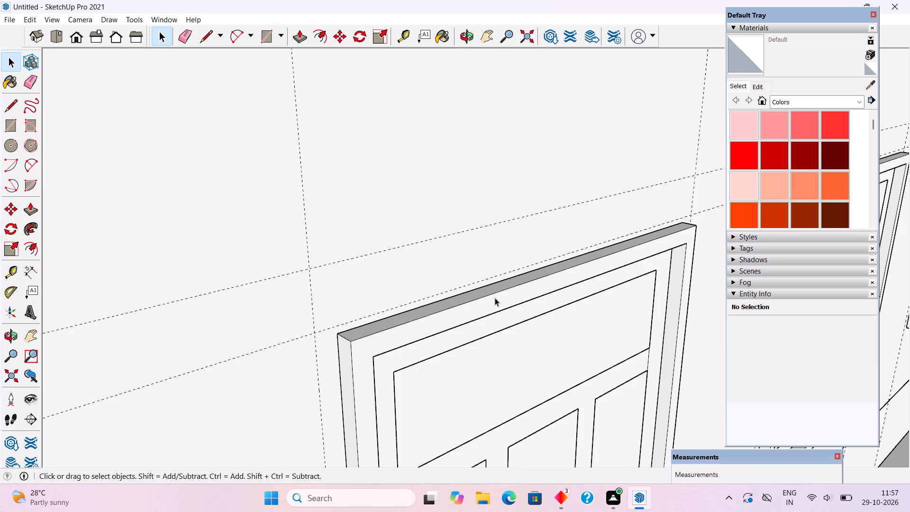
pyautogui.moveTo(467, 299); pyautogui.dragTo(479, 234, button='middle')
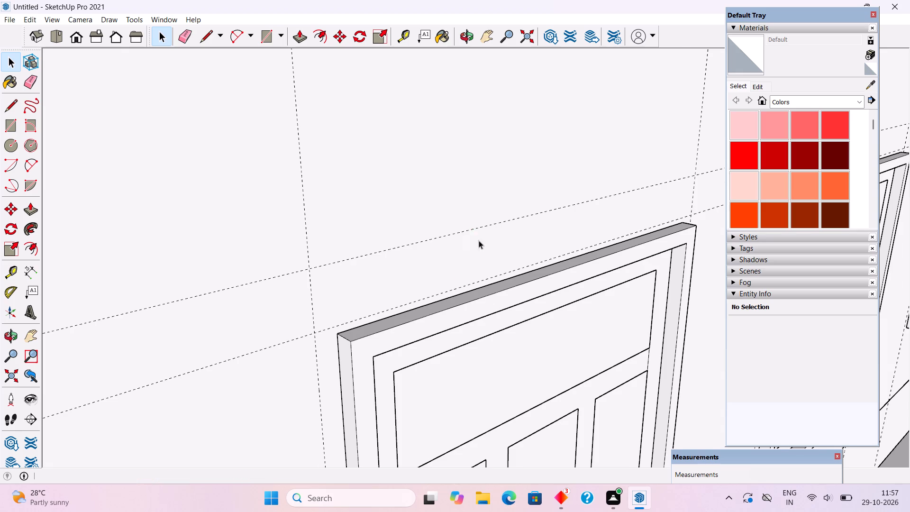
pyautogui.moveTo(468, 345); pyautogui.dragTo(481, 360, button='middle')
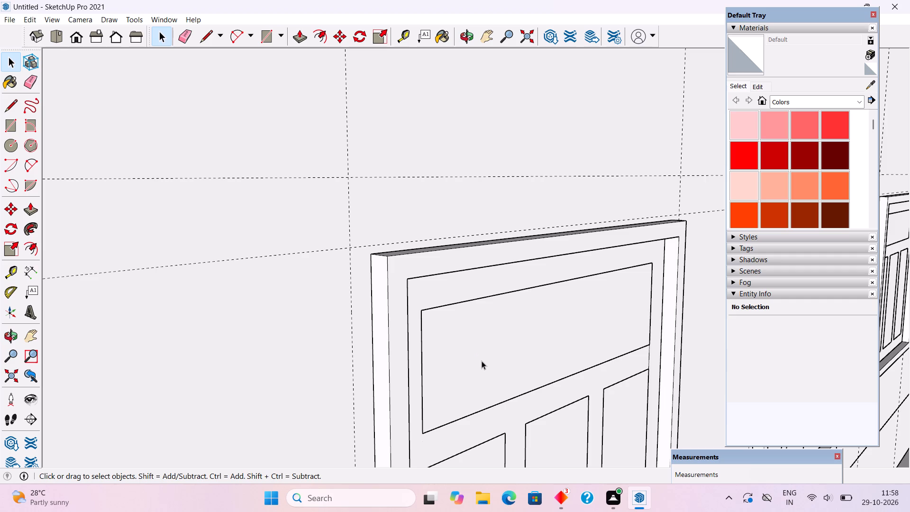
pyautogui.press('r')
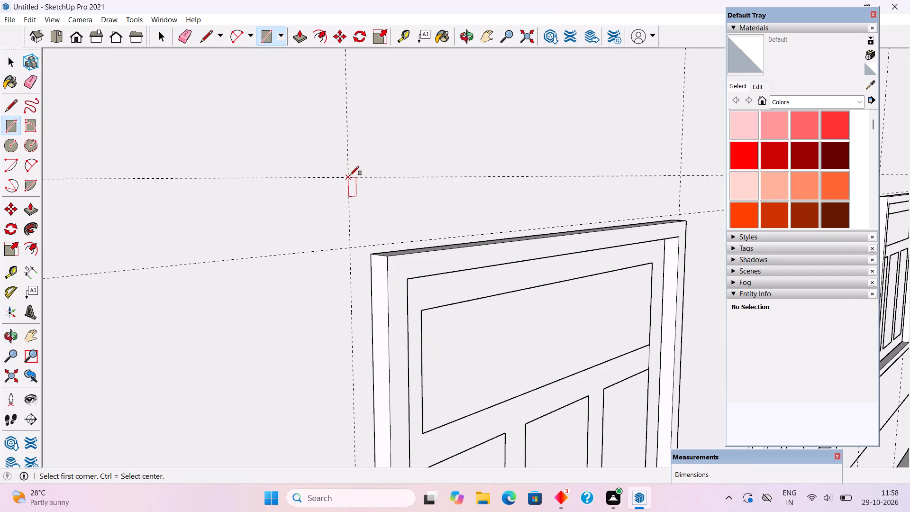
pyautogui.click(350, 175)
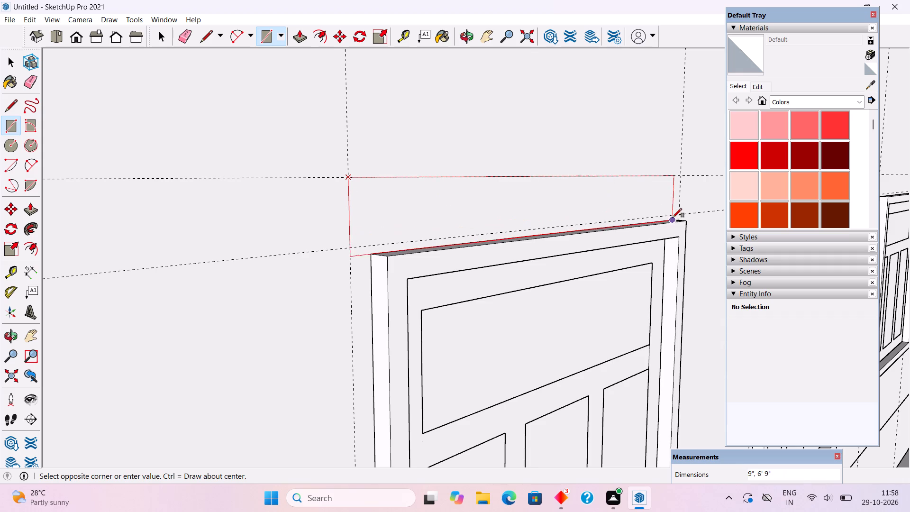
pyautogui.scroll(6, 687, 229)
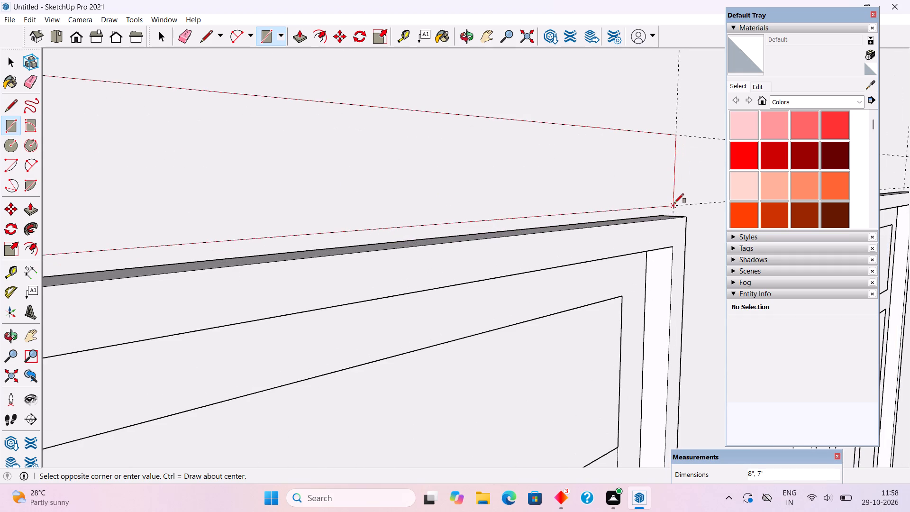
pyautogui.click(676, 207)
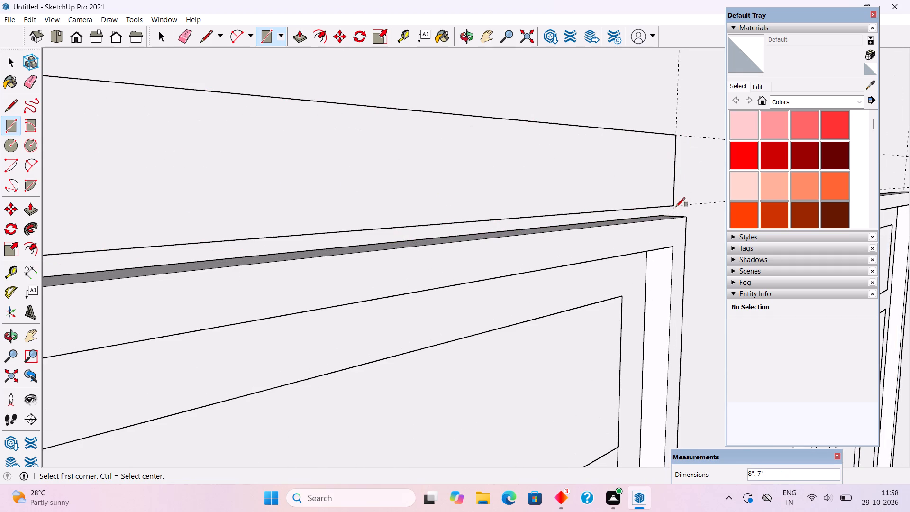
# Extrude the rectangle above the first window 2' outward from the wall to form a sunshade slab.
pyautogui.press('p')
pyautogui.click(561, 195)
pyautogui.scroll(-4, 599, 226)
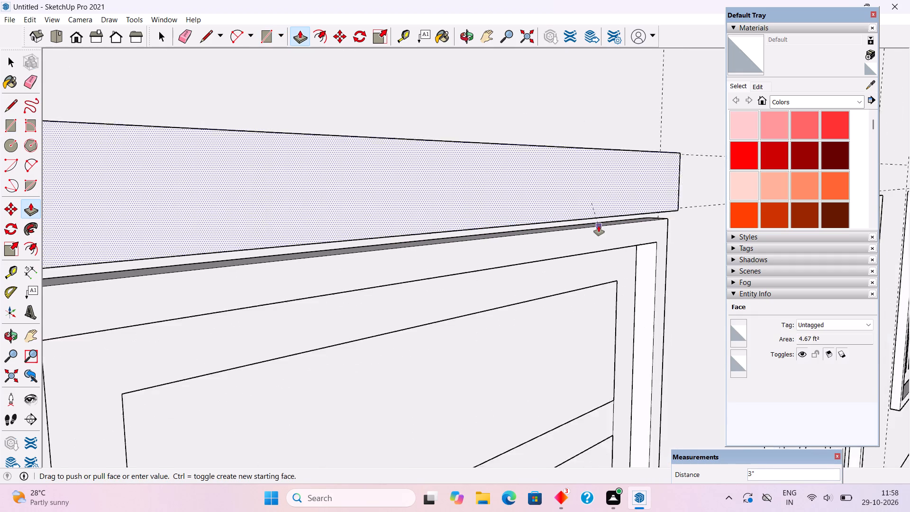
pyautogui.scroll(-11, 603, 221)
pyautogui.click(354, 235)
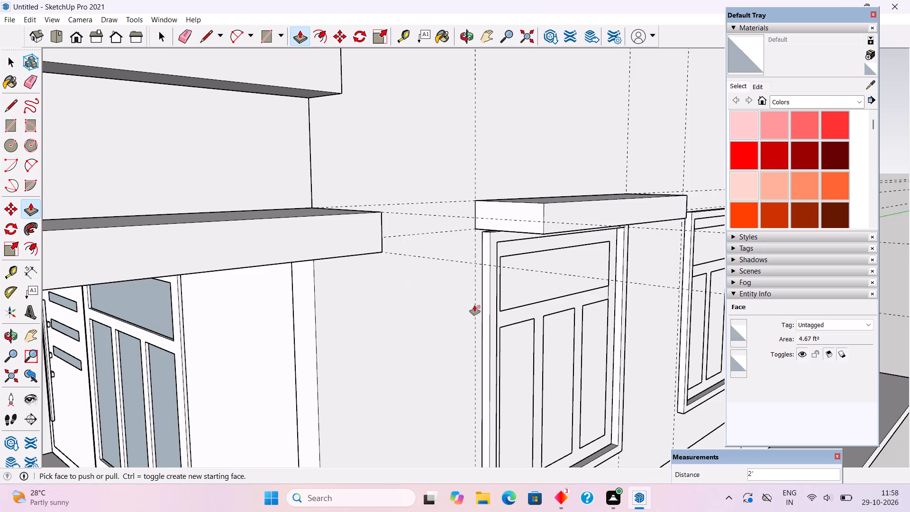
# Extend the underside of the first window's sunshade 1" down to the top of the window frame.
pyautogui.moveTo(525, 309); pyautogui.dragTo(536, 234, button='middle')
pyautogui.scroll(4, 508, 168)
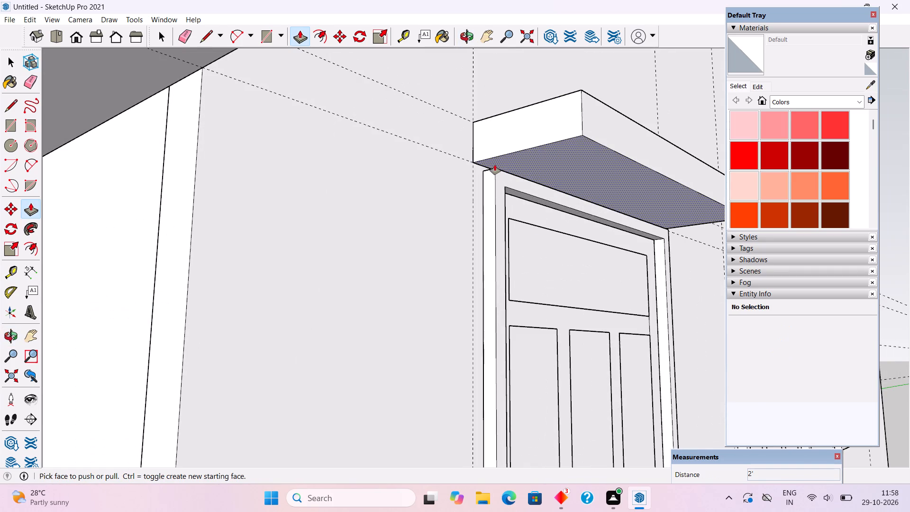
pyautogui.scroll(4, 495, 165)
pyautogui.click(495, 165)
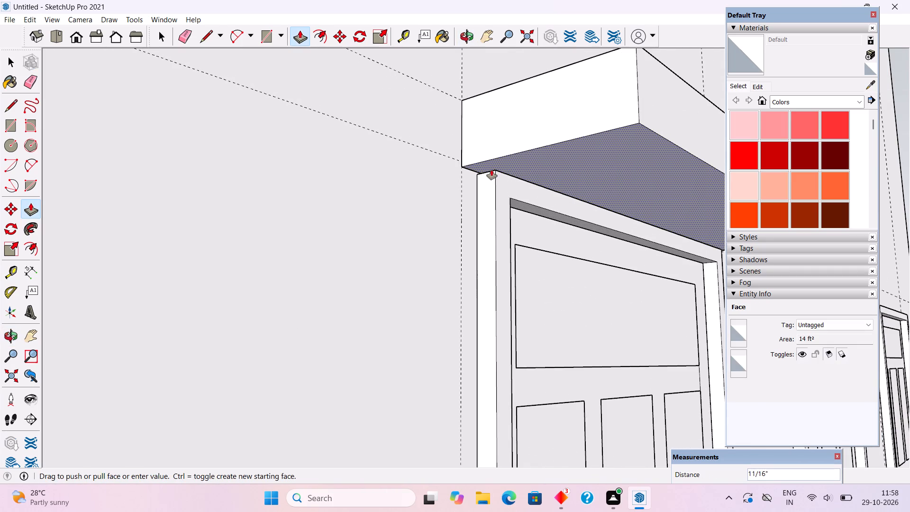
pyautogui.scroll(4, 478, 177)
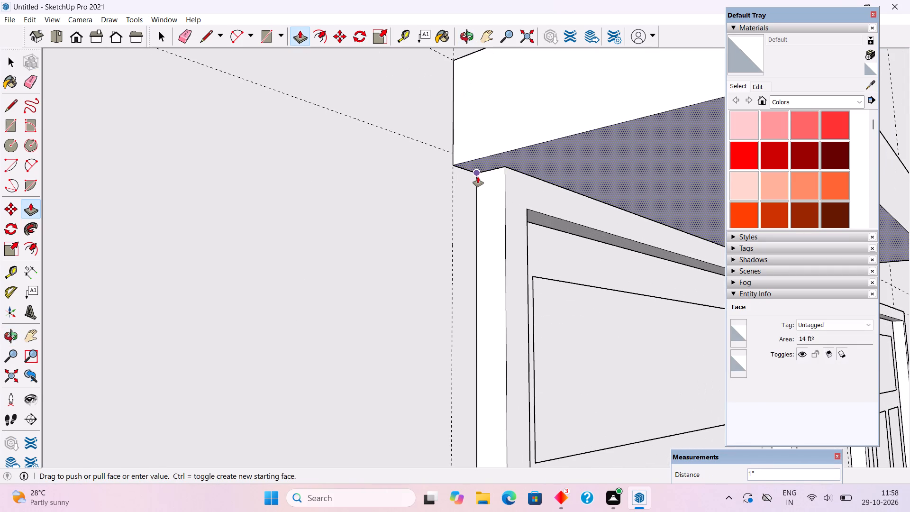
pyautogui.click(478, 177)
pyautogui.press('space')
# Examine the first window's sunshade from its porch-side end and from below, where it meets the frame.
pyautogui.scroll(-7, 437, 260)
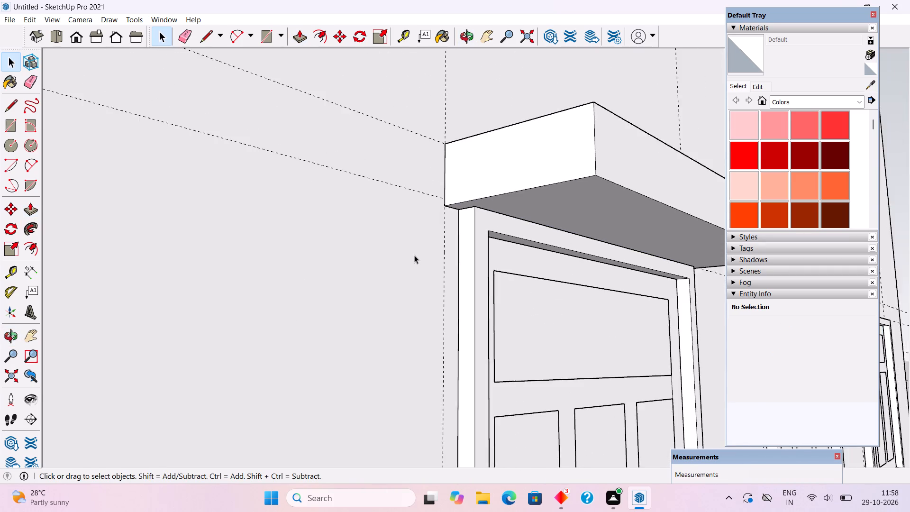
pyautogui.scroll(-3, 414, 255)
pyautogui.moveTo(475, 329); pyautogui.dragTo(573, 349, button='middle')
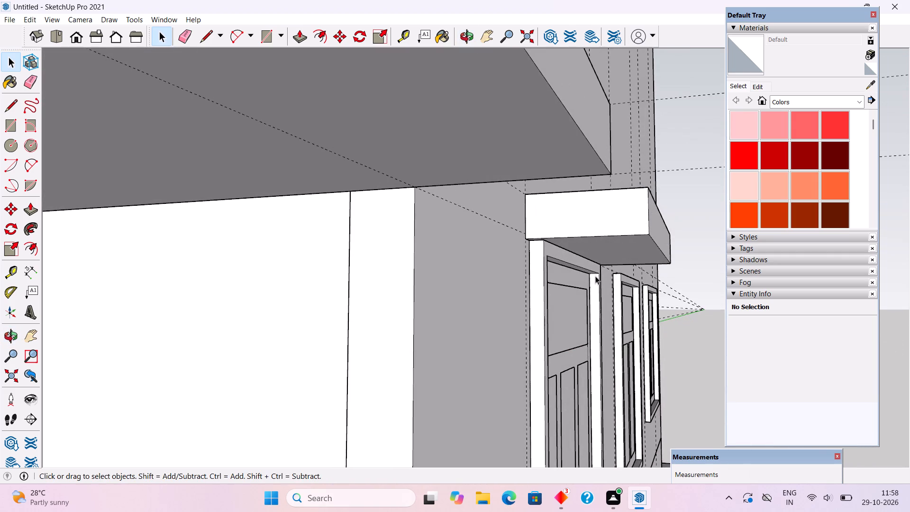
pyautogui.scroll(5, 607, 227)
pyautogui.moveTo(619, 265); pyautogui.dragTo(597, 222, button='middle')
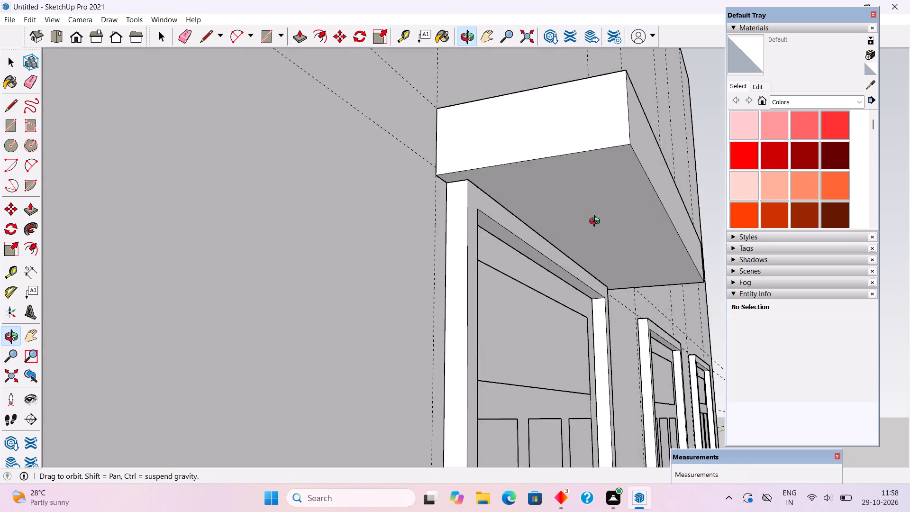
pyautogui.moveTo(597, 222); pyautogui.dragTo(597, 238, button='middle')
pyautogui.scroll(-4, 502, 162)
pyautogui.scroll(3, 621, 165)
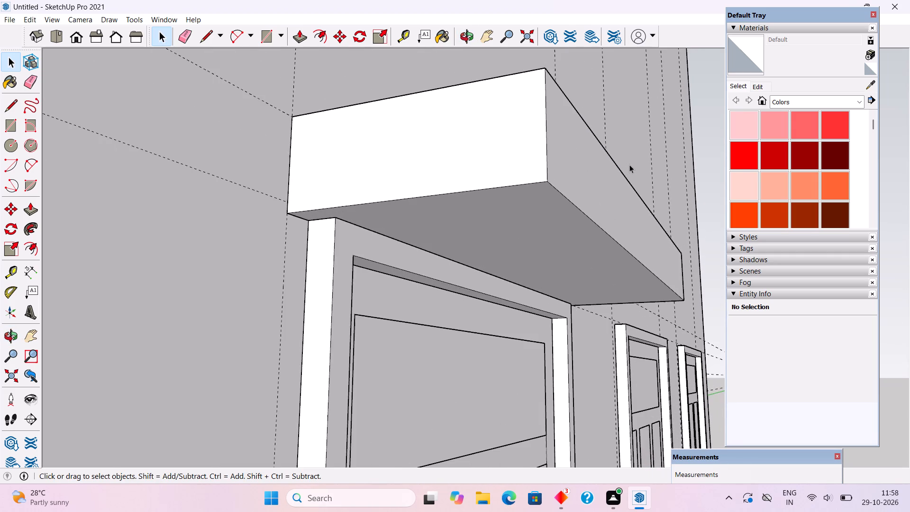
pyautogui.moveTo(636, 177); pyautogui.dragTo(658, 188, button='middle')
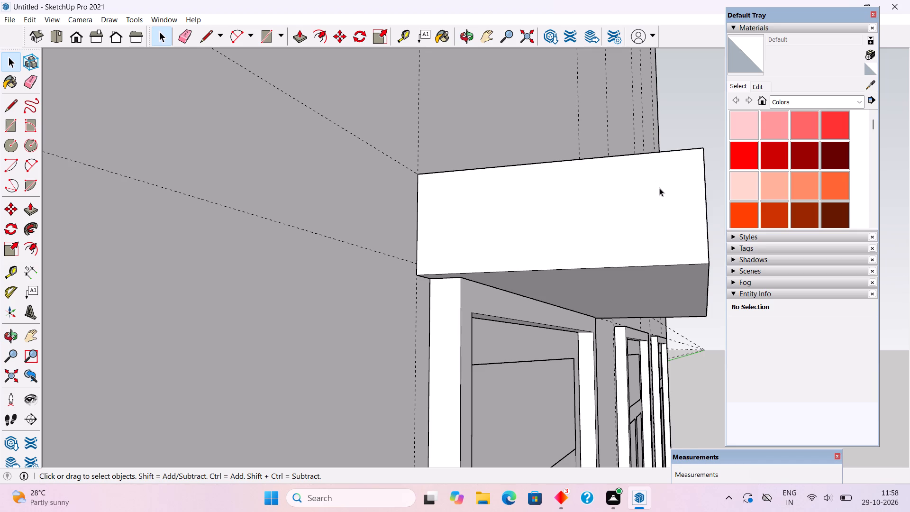
# Draw an about 2' sloping line from the lower wall corner across the first sunshade's end face and push away the wedge beneath it.
pyautogui.scroll(-3, 659, 188)
pyautogui.scroll(3, 716, 190)
pyautogui.scroll(-3, 716, 190)
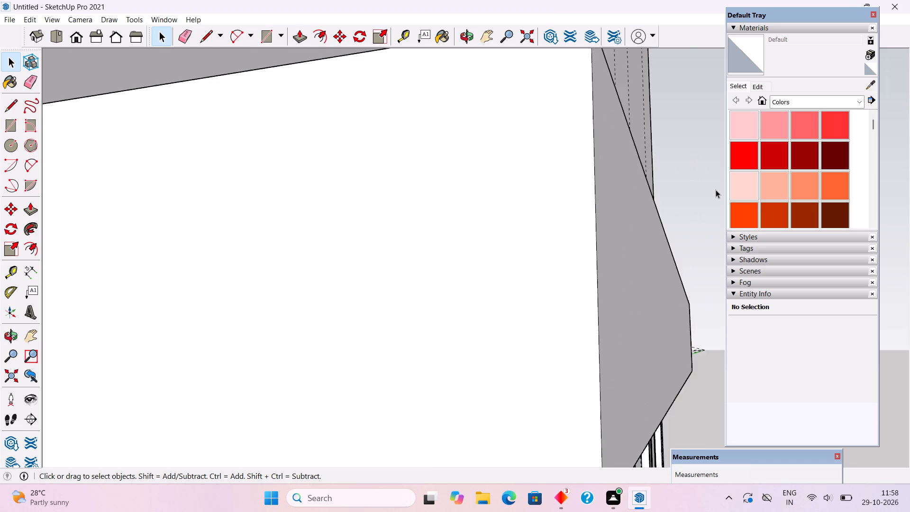
pyautogui.press('l')
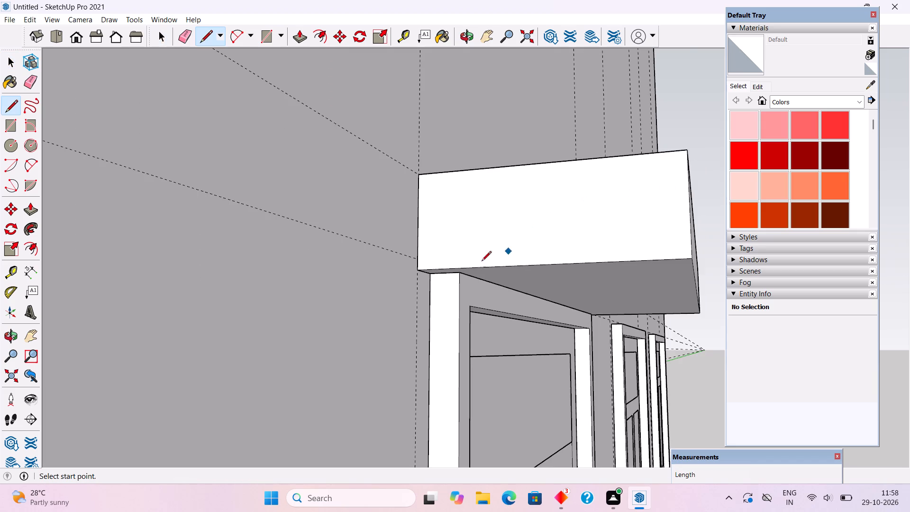
pyautogui.click(420, 267)
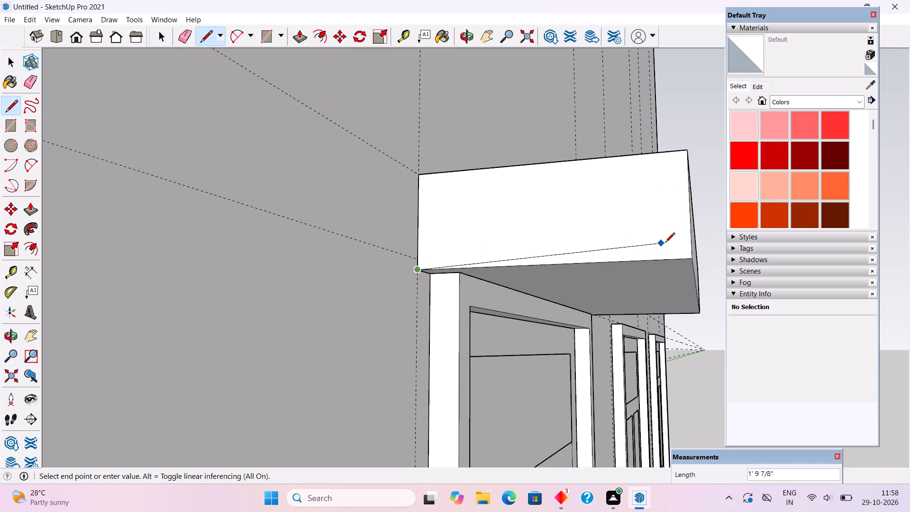
pyautogui.click(689, 238)
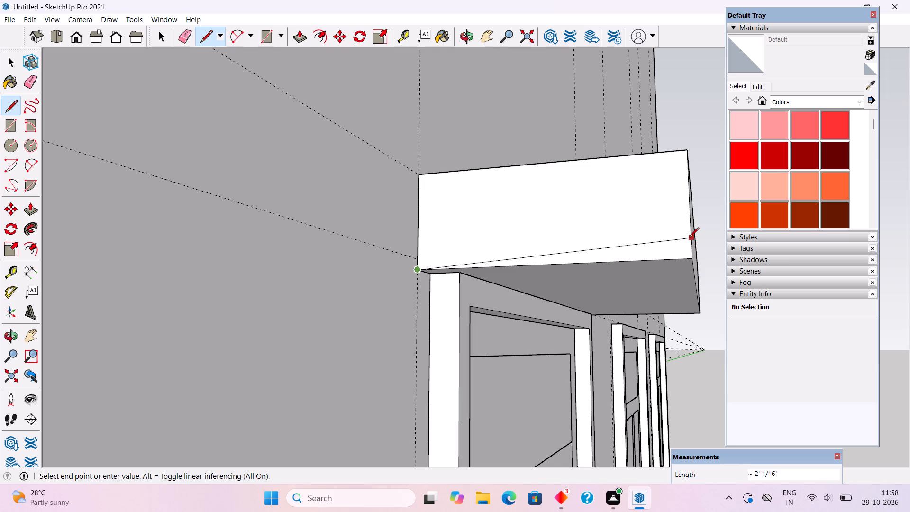
pyautogui.press('p')
pyautogui.moveTo(673, 252); pyautogui.dragTo(692, 327)
# Draw an about 2' line sloping down outward from the end face's upper wall corner, and push the wedge above it back 7'.
pyautogui.moveTo(619, 309); pyautogui.dragTo(591, 356, button='middle')
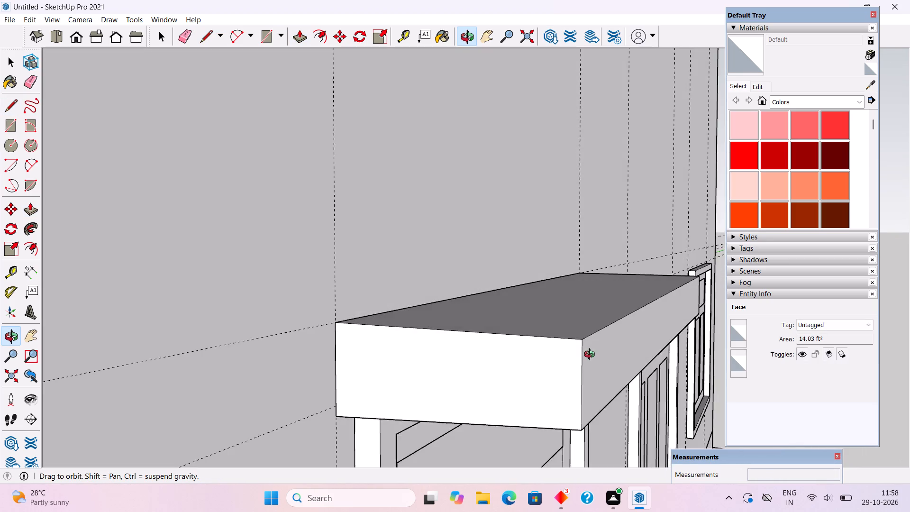
pyautogui.moveTo(591, 356); pyautogui.dragTo(615, 343, button='middle')
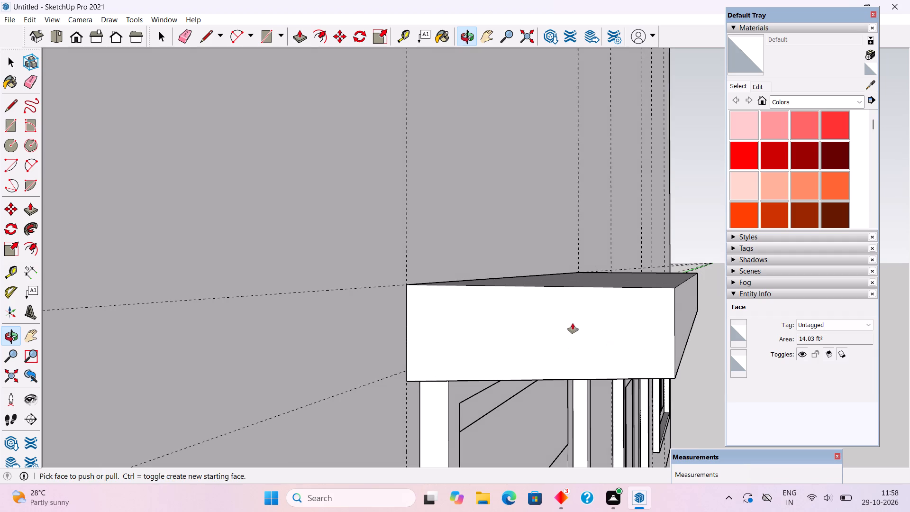
pyautogui.press('space')
pyautogui.press('l')
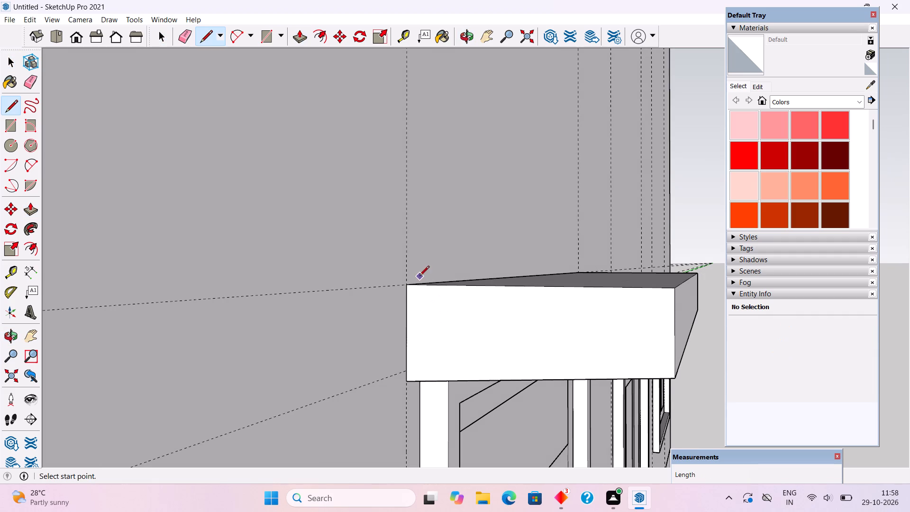
pyautogui.click(405, 283)
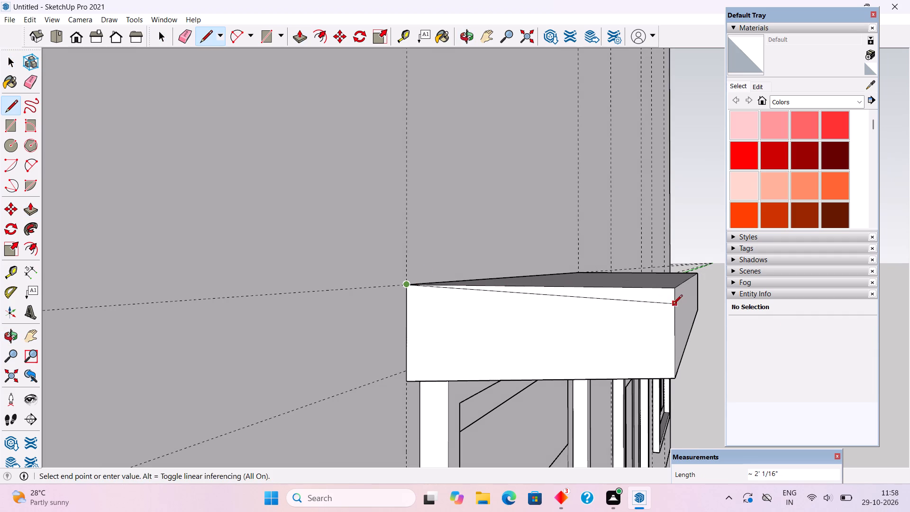
pyautogui.click(673, 301)
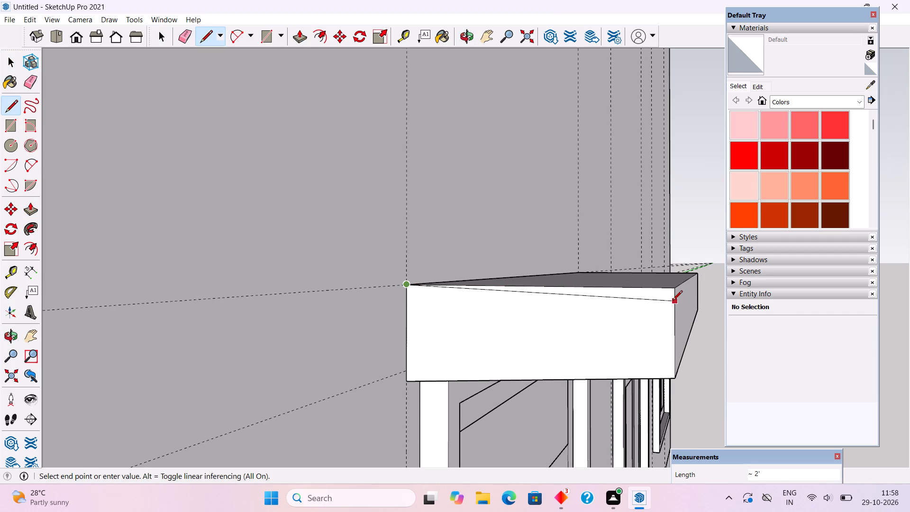
pyautogui.press('p')
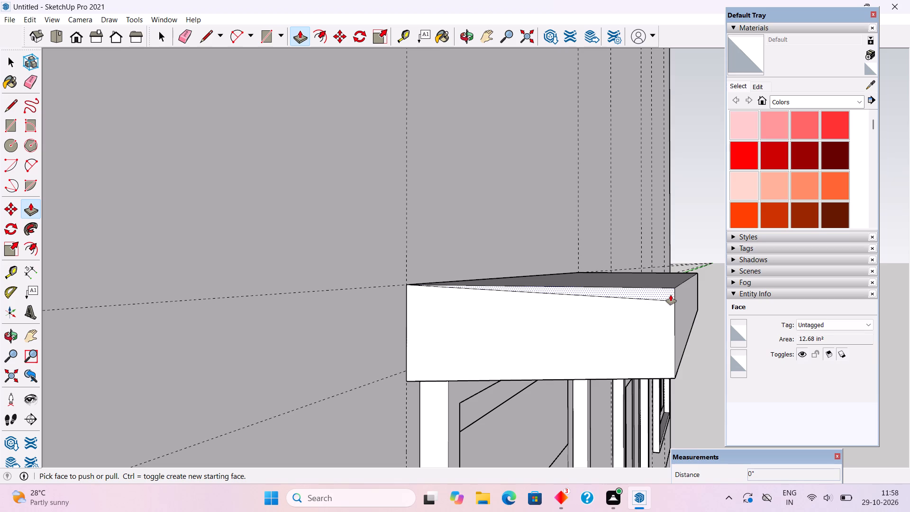
pyautogui.click(671, 295)
pyautogui.click(682, 273)
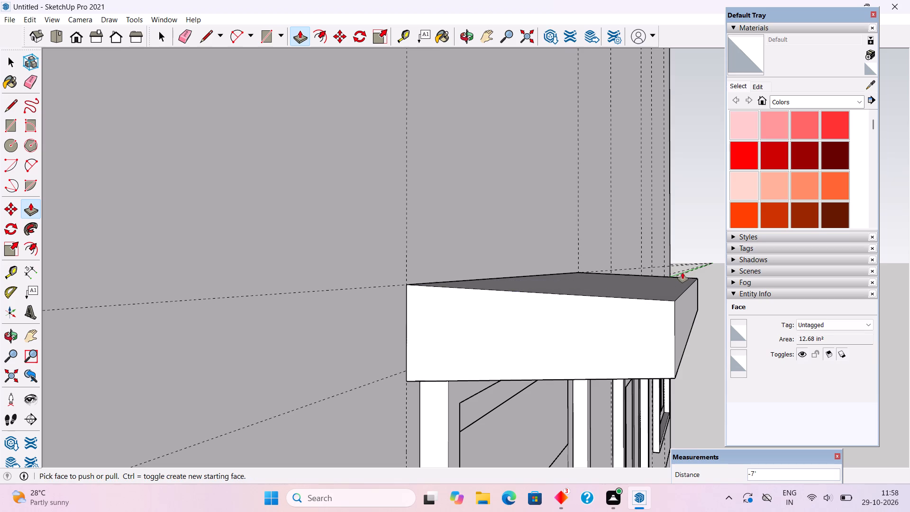
# Examine the tapered sunshade from below and from above, in relation to the other windows and the whole house.
pyautogui.moveTo(663, 335); pyautogui.dragTo(600, 247, button='middle')
pyautogui.scroll(-9, 554, 269)
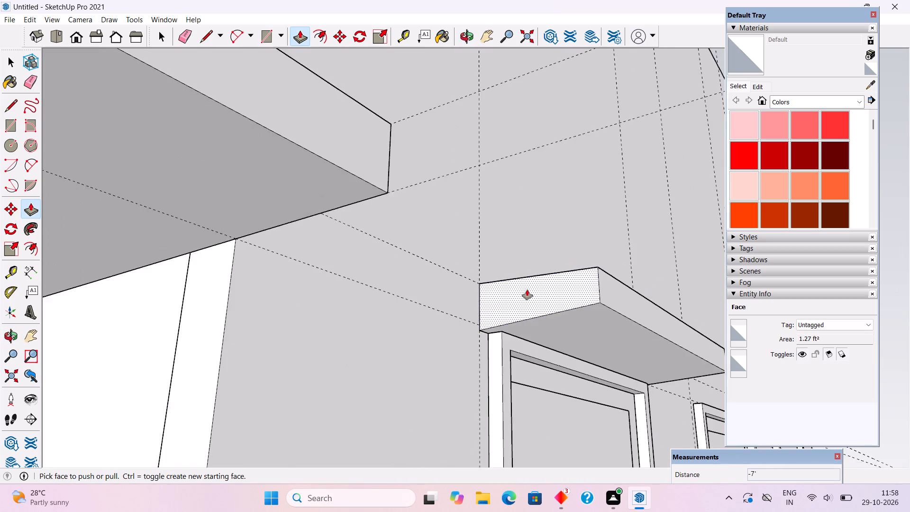
pyautogui.scroll(-3, 526, 292)
pyautogui.press('space')
pyautogui.scroll(-16, 526, 300)
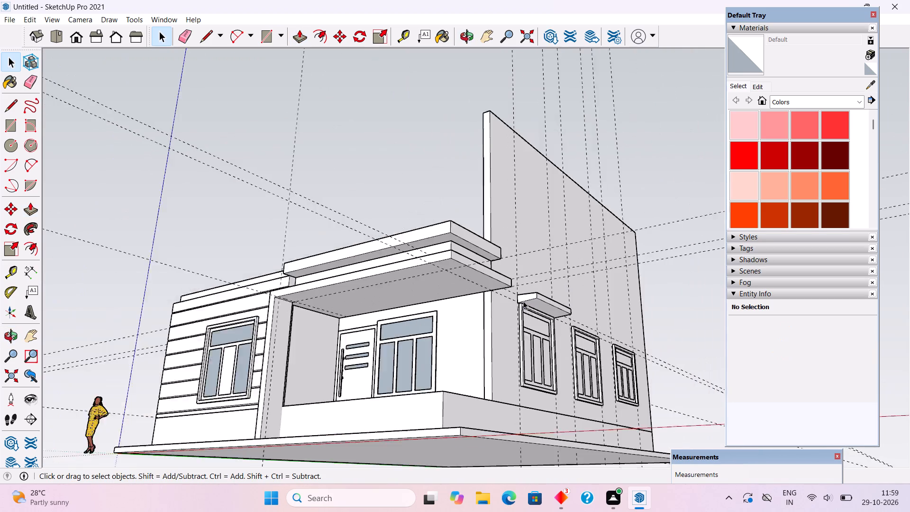
pyautogui.moveTo(537, 315); pyautogui.dragTo(467, 446, button='middle')
pyautogui.scroll(5, 499, 277)
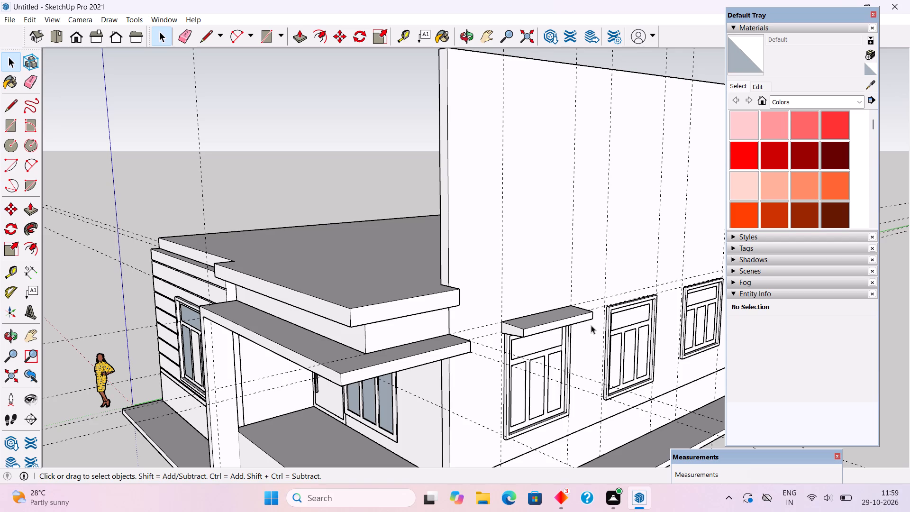
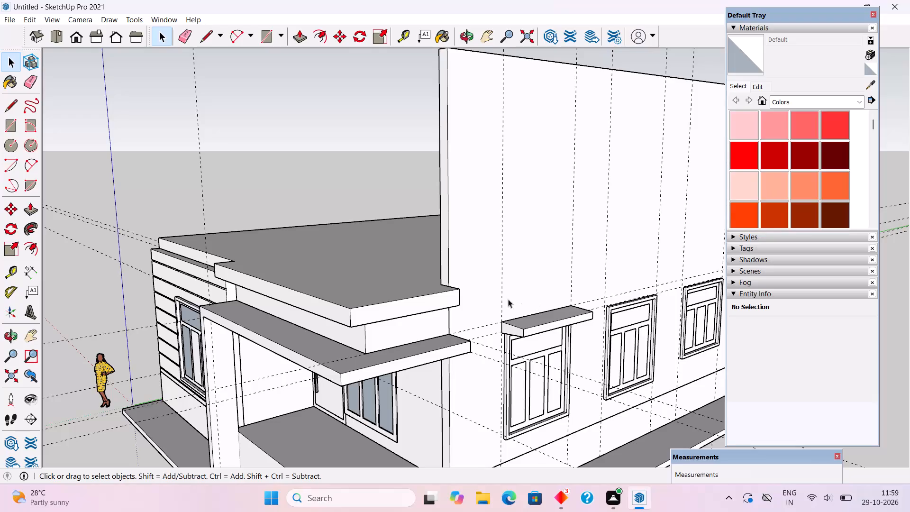
# Make a group of the complete tapered sunshade above the first window.
pyautogui.scroll(3, 442, 357)
pyautogui.scroll(-10, 361, 253)
pyautogui.scroll(5, 487, 282)
pyautogui.scroll(2, 375, 303)
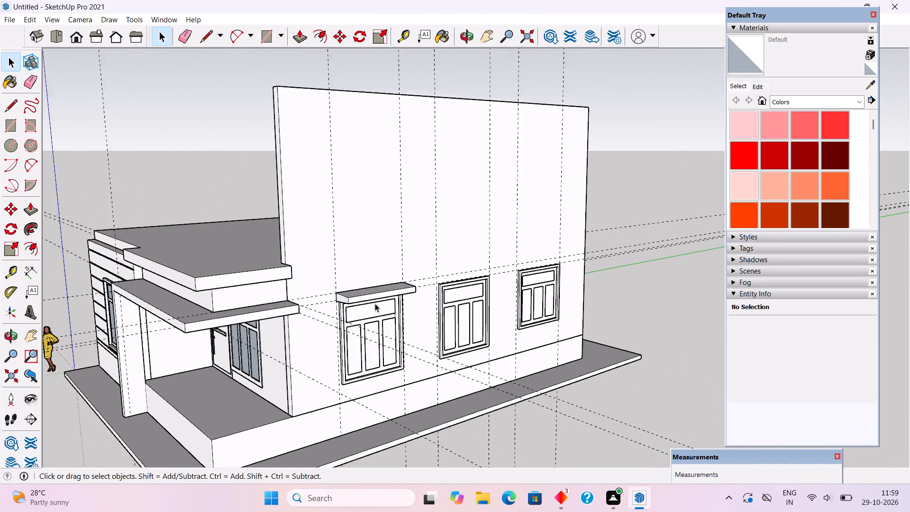
pyautogui.scroll(4, 375, 303)
pyautogui.click(391, 283)
pyautogui.doubleClick(391, 283)
pyautogui.rightClick(391, 278)
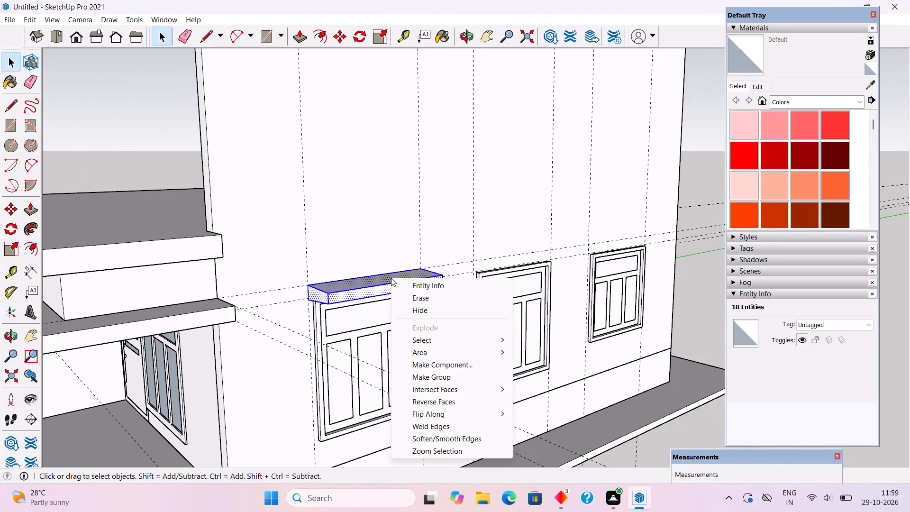
pyautogui.click(435, 378)
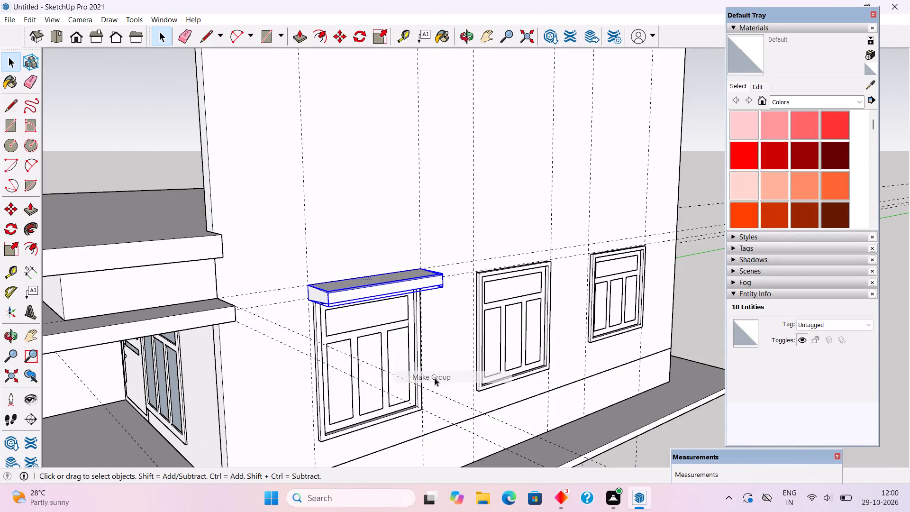
# Draw an 8" by 7' rectangle on the wall above the second window, corner to corner on the guide intersections.
pyautogui.scroll(-3, 351, 368)
pyautogui.scroll(5, 463, 328)
pyautogui.scroll(4, 532, 283)
pyautogui.scroll(2, 573, 272)
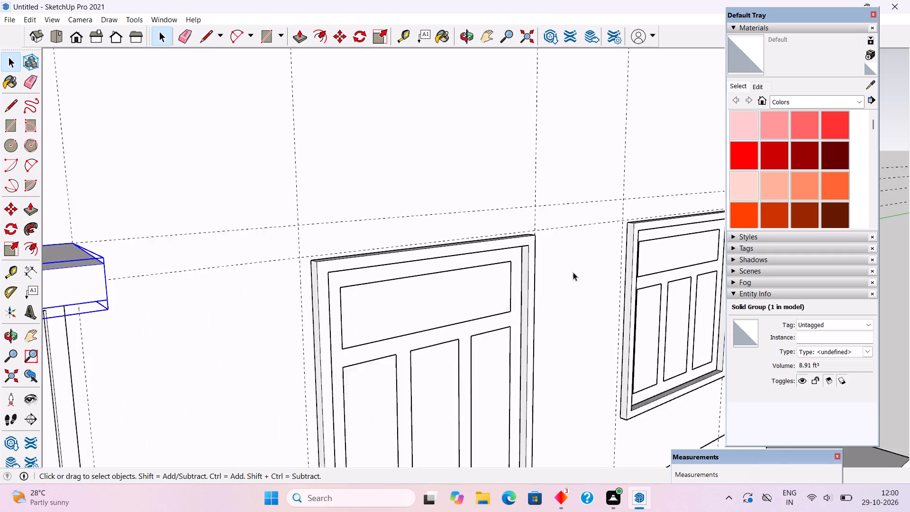
pyautogui.scroll(1, 573, 272)
pyautogui.scroll(2, 530, 238)
pyautogui.moveTo(523, 239); pyautogui.dragTo(530, 250, button='middle')
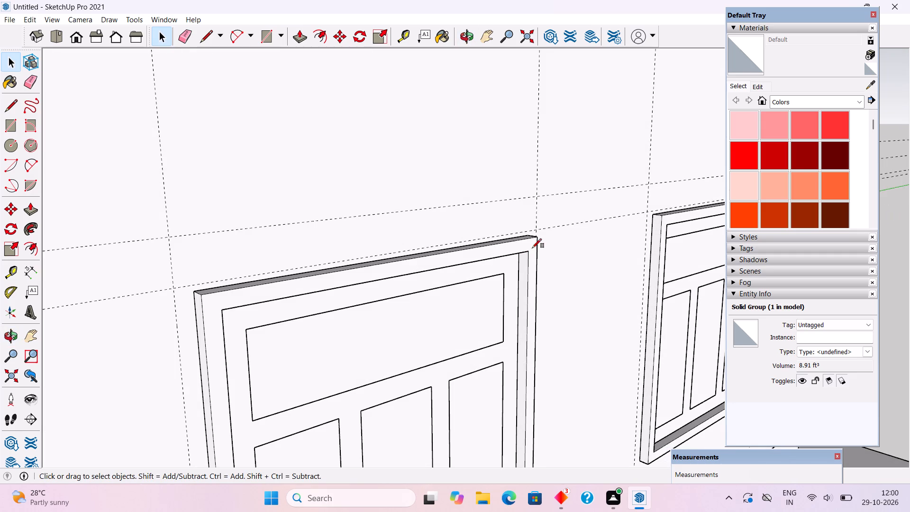
pyautogui.press('r')
pyautogui.click(170, 237)
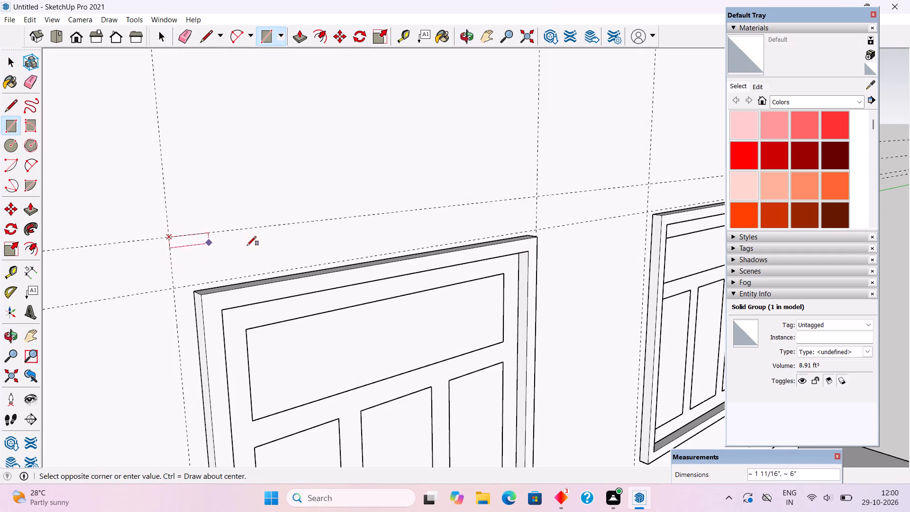
pyautogui.click(537, 229)
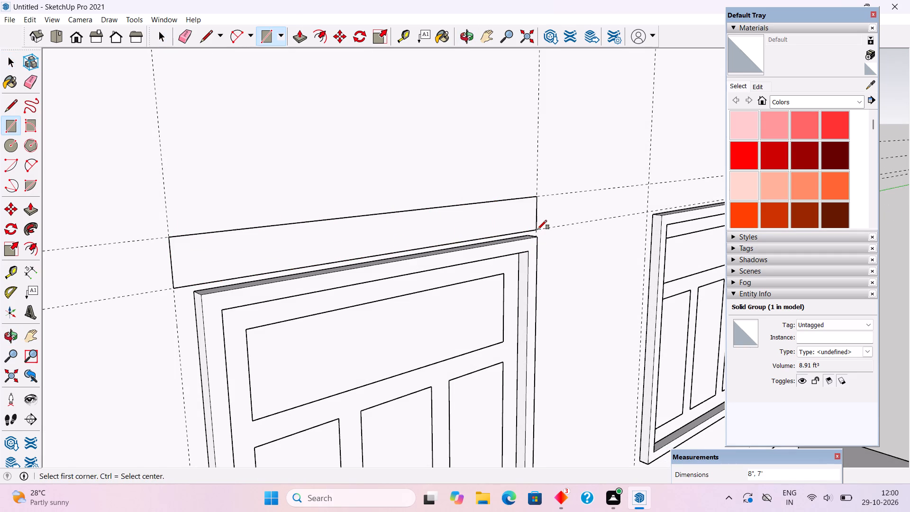
# Pull the rectangle above the second window out 2', matching the first sunshade's projection.
pyautogui.press('p')
pyautogui.click(510, 219)
pyautogui.scroll(-2, 532, 226)
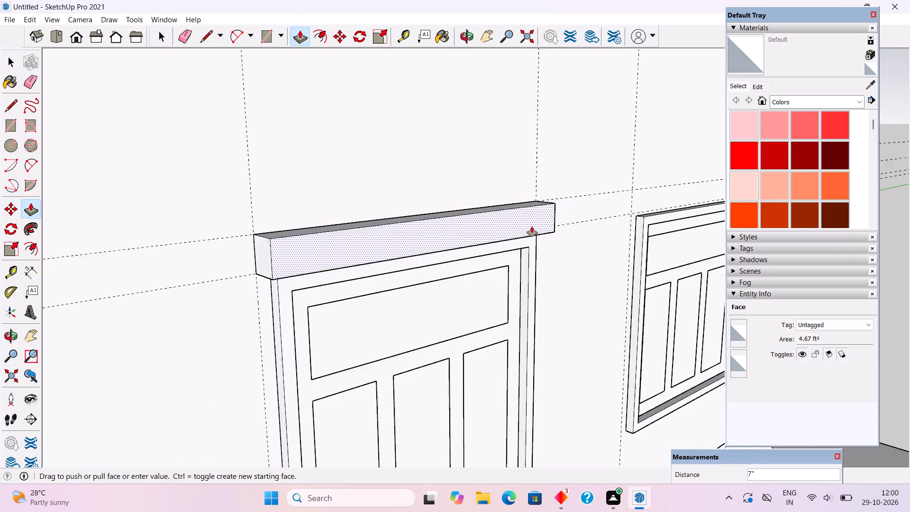
pyautogui.scroll(-7, 532, 227)
pyautogui.click(338, 256)
# Extend the second sunshade's underside down 1" to meet the top of the window frame.
pyautogui.moveTo(456, 287); pyautogui.dragTo(489, 297, button='middle')
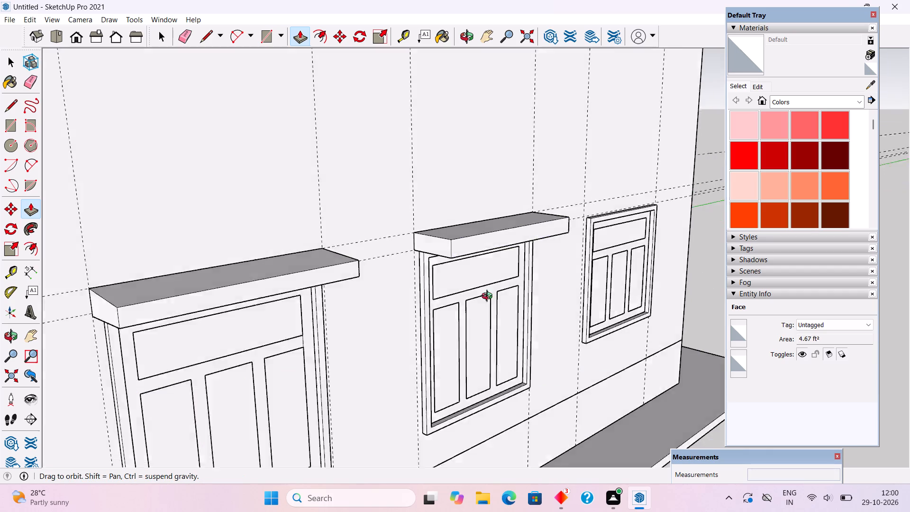
pyautogui.moveTo(489, 297); pyautogui.dragTo(614, 278, button='middle')
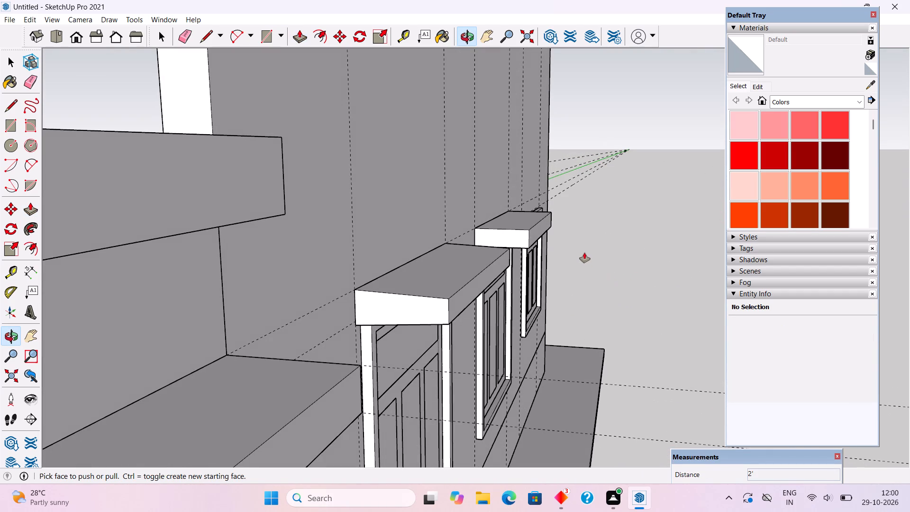
pyautogui.press('space')
pyautogui.scroll(5, 574, 227)
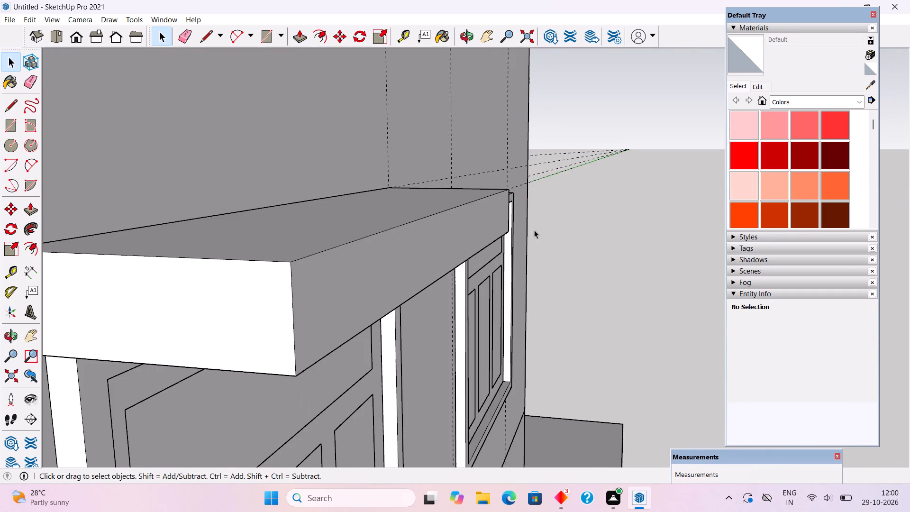
pyautogui.scroll(-4, 533, 231)
pyautogui.moveTo(500, 258); pyautogui.dragTo(418, 248, button='middle')
pyautogui.scroll(6, 409, 239)
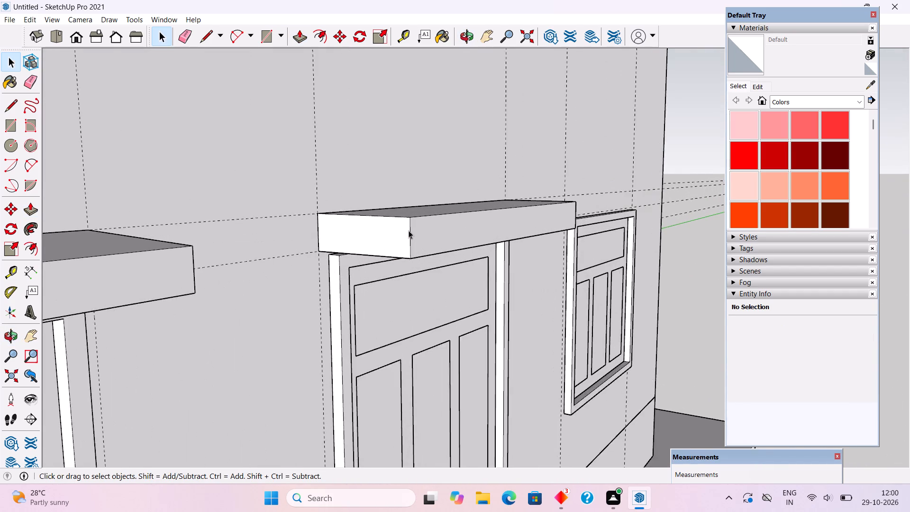
pyautogui.scroll(9, 409, 230)
pyautogui.moveTo(424, 281); pyautogui.dragTo(525, 238, button='middle')
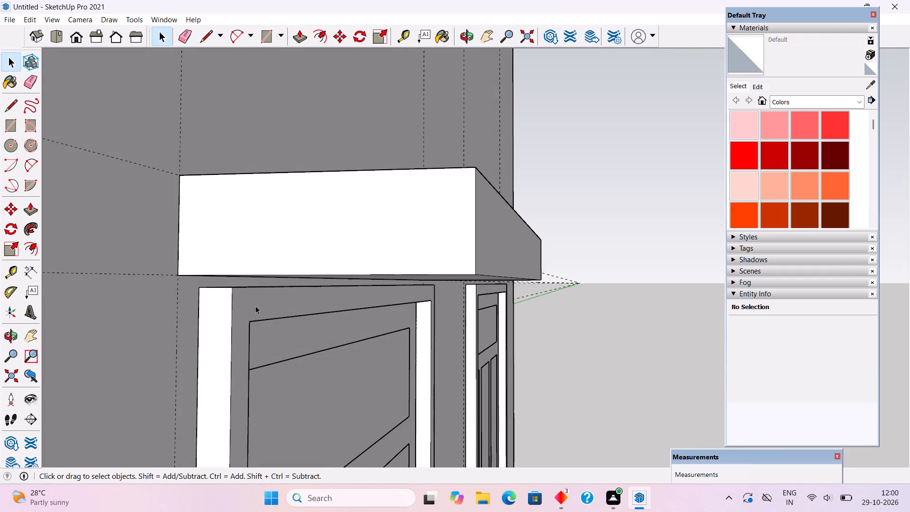
pyautogui.scroll(1, 255, 306)
pyautogui.moveTo(253, 299); pyautogui.dragTo(239, 247, button='middle')
pyautogui.press('p')
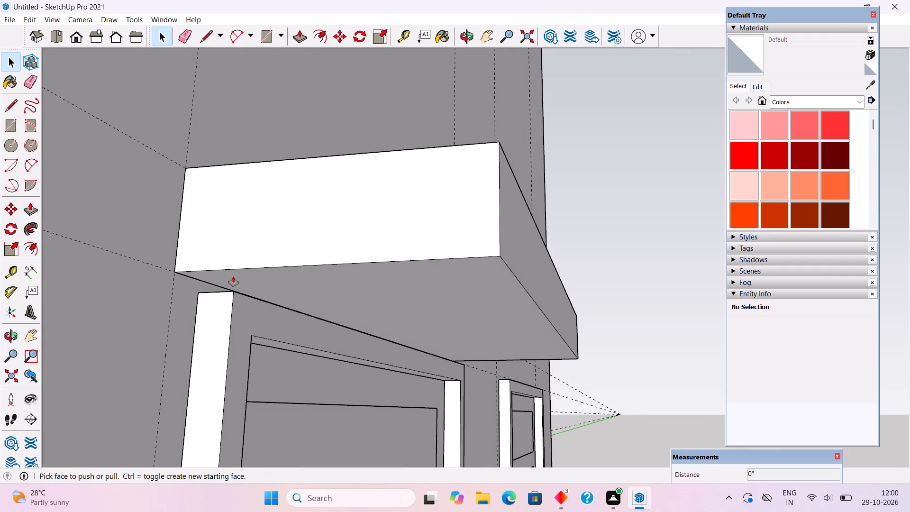
pyautogui.click(233, 276)
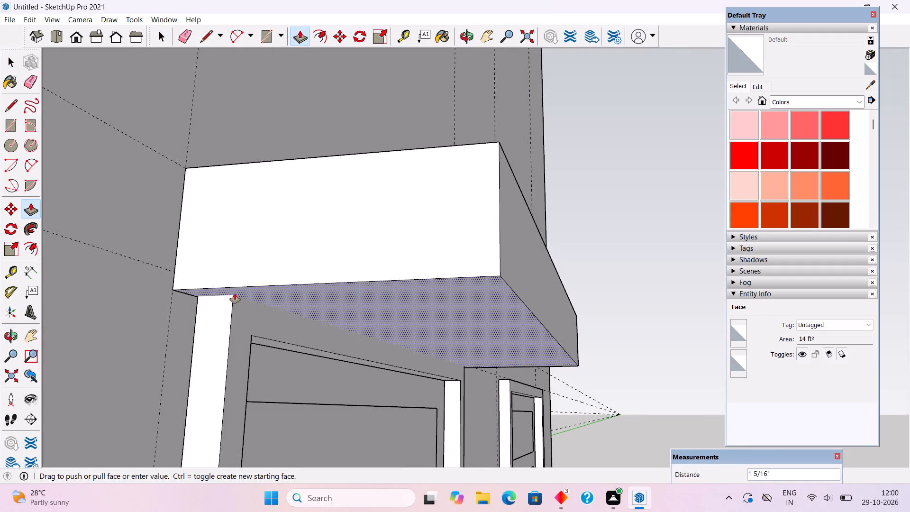
pyautogui.click(215, 291)
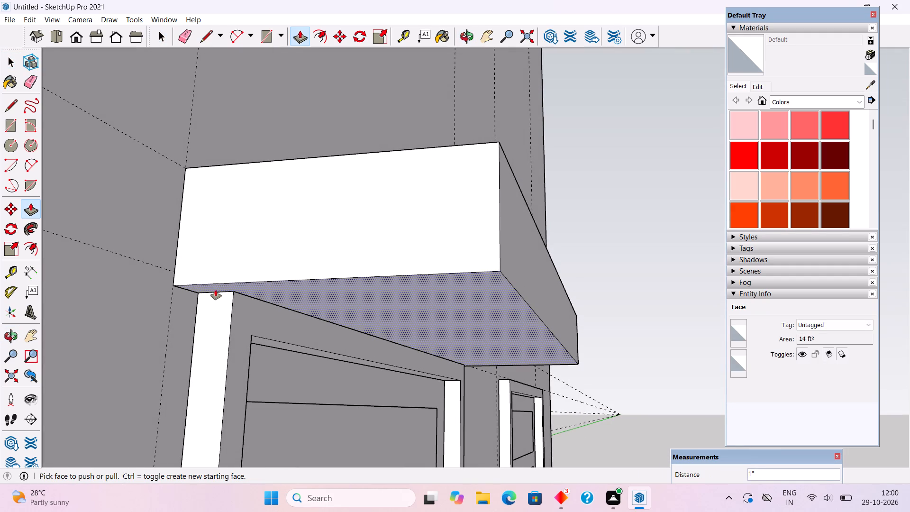
# Draw two about 2' sloping lines on the second sunshade's end face, converging outward from its lower and upper wall corners.
pyautogui.scroll(-6, 214, 272)
pyautogui.press('space')
pyautogui.write('l')
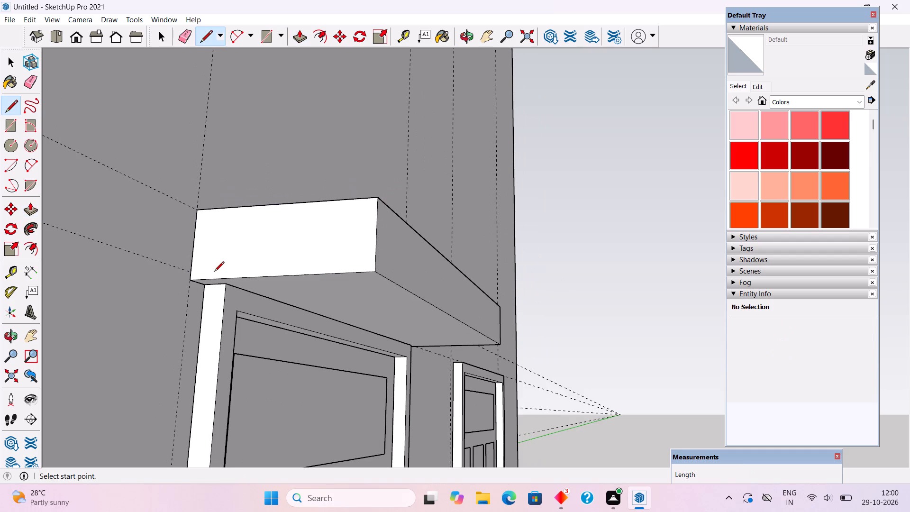
pyautogui.click(192, 279)
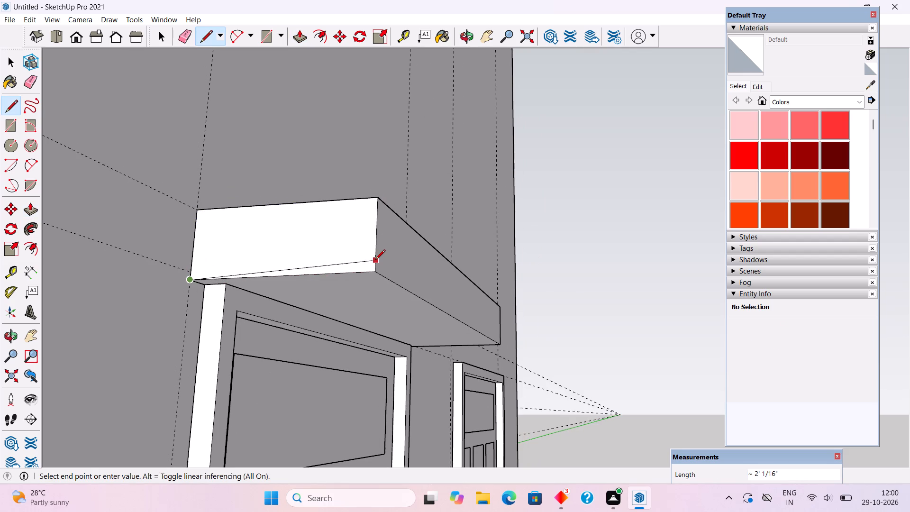
pyautogui.click(375, 258)
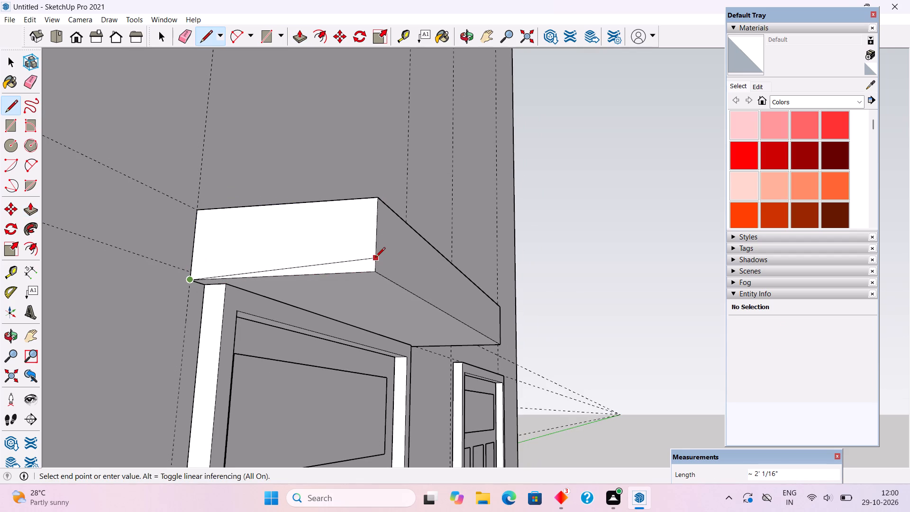
pyautogui.moveTo(382, 278); pyautogui.dragTo(453, 355, button='middle')
pyautogui.moveTo(431, 322); pyautogui.dragTo(373, 321, button='middle')
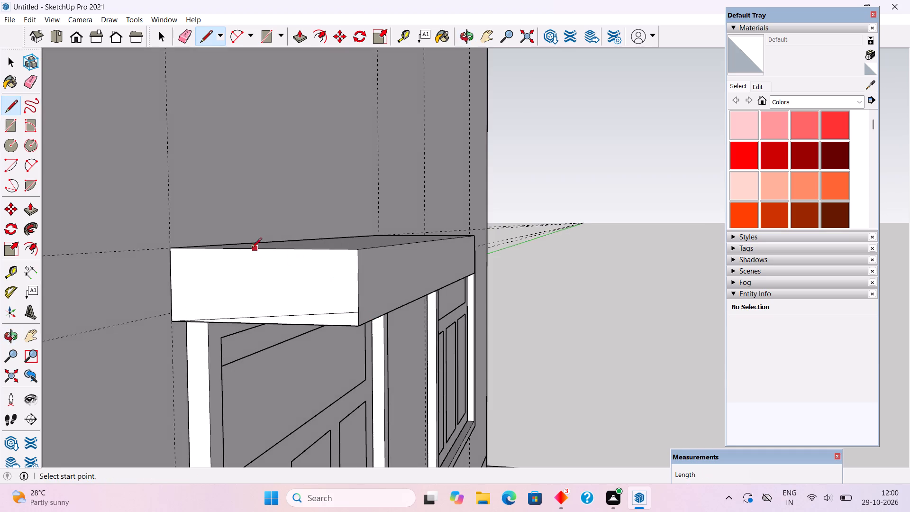
pyautogui.click(170, 250)
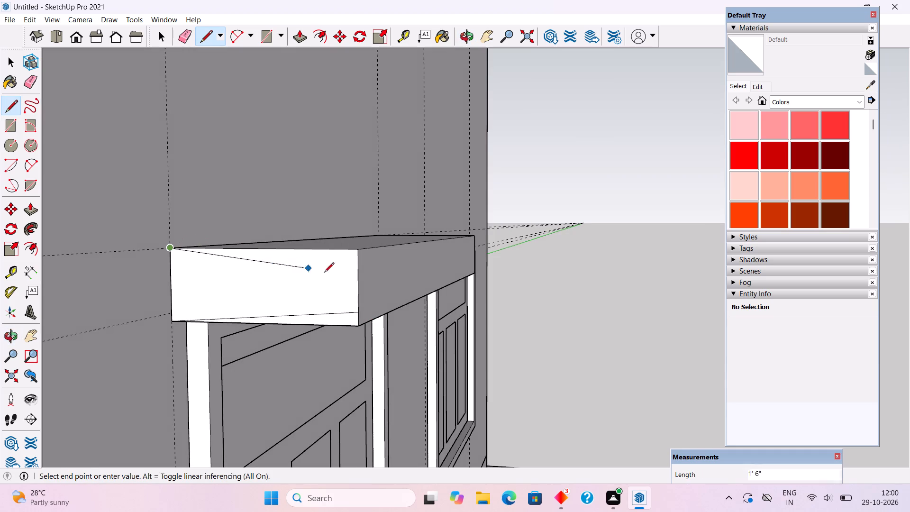
pyautogui.click(357, 264)
# Push the lower and upper wedges of the second sunshade's end face back 7' to taper its full length.
pyautogui.moveTo(419, 362); pyautogui.dragTo(438, 348, button='middle')
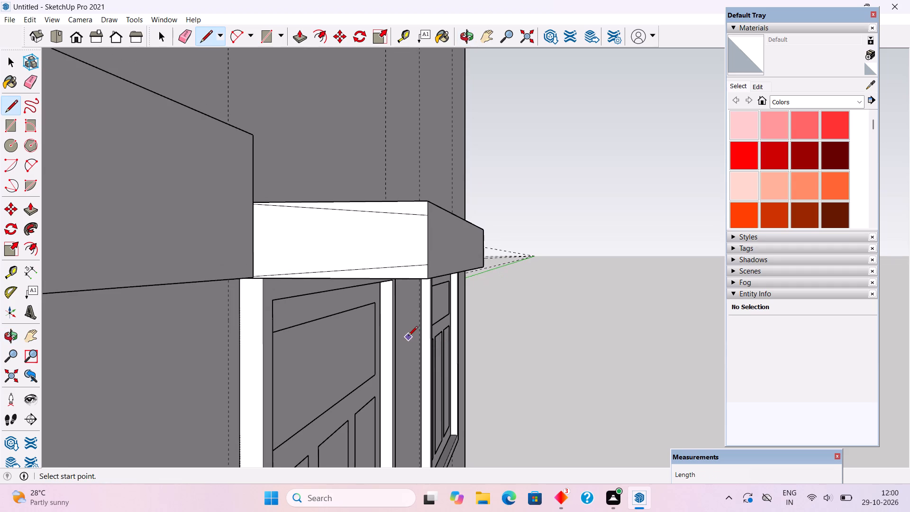
pyautogui.scroll(2, 408, 337)
pyautogui.press('p')
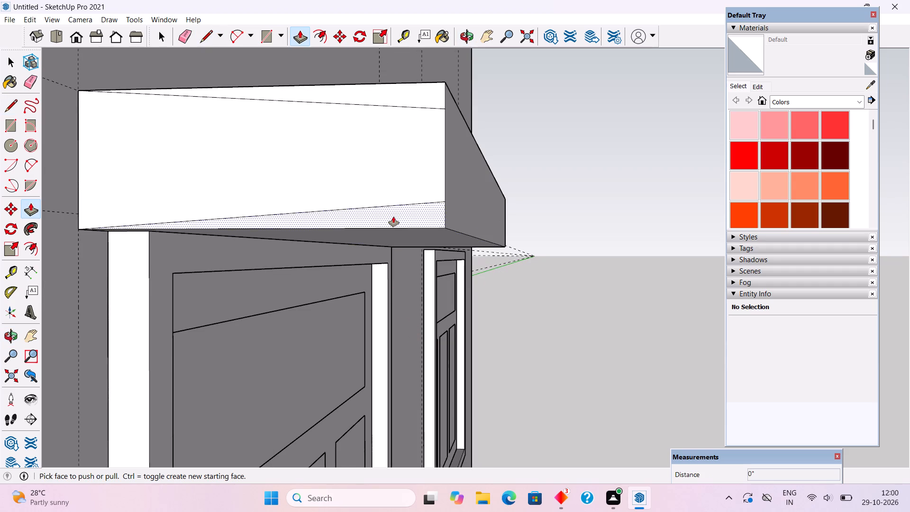
pyautogui.moveTo(393, 217); pyautogui.dragTo(476, 258)
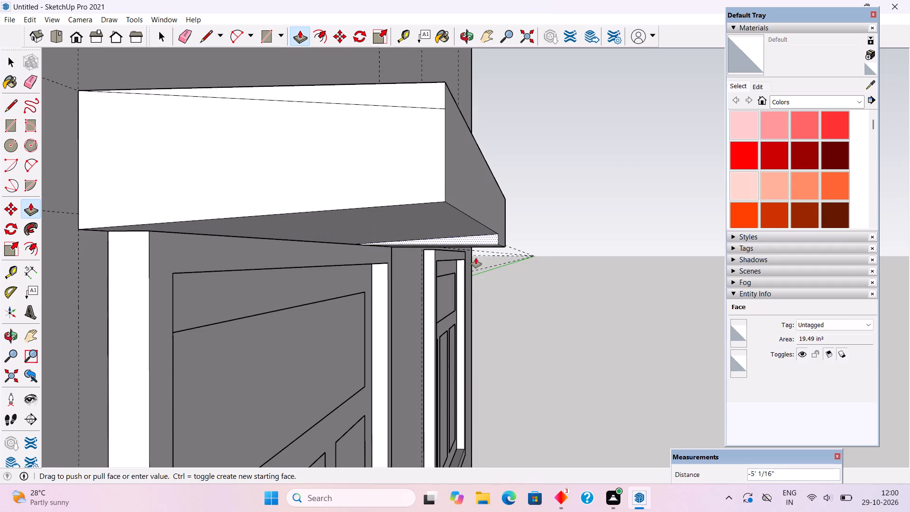
pyautogui.moveTo(476, 258); pyautogui.dragTo(495, 246)
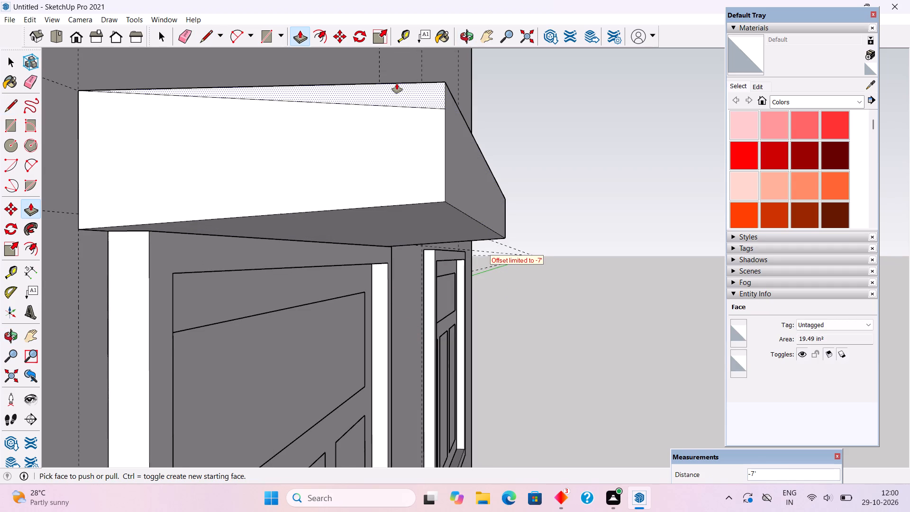
pyautogui.moveTo(416, 95); pyautogui.dragTo(526, 164)
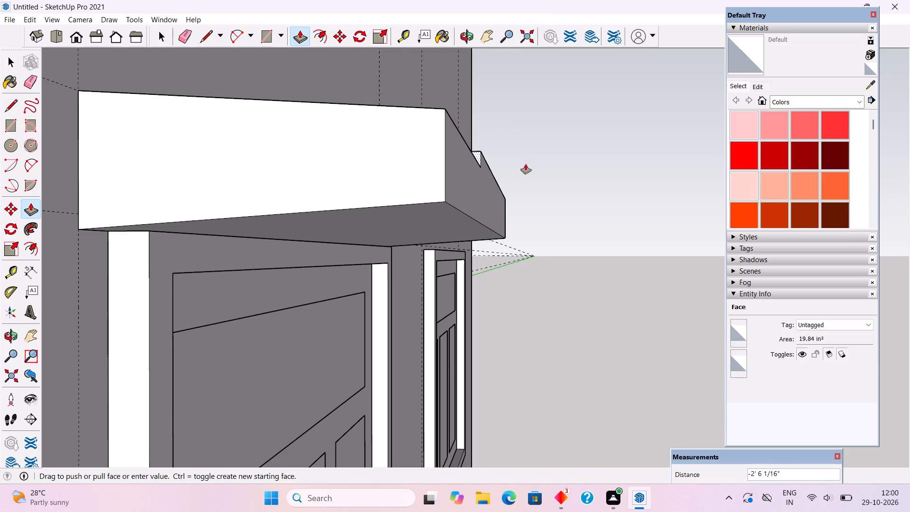
pyautogui.moveTo(526, 164); pyautogui.dragTo(516, 209)
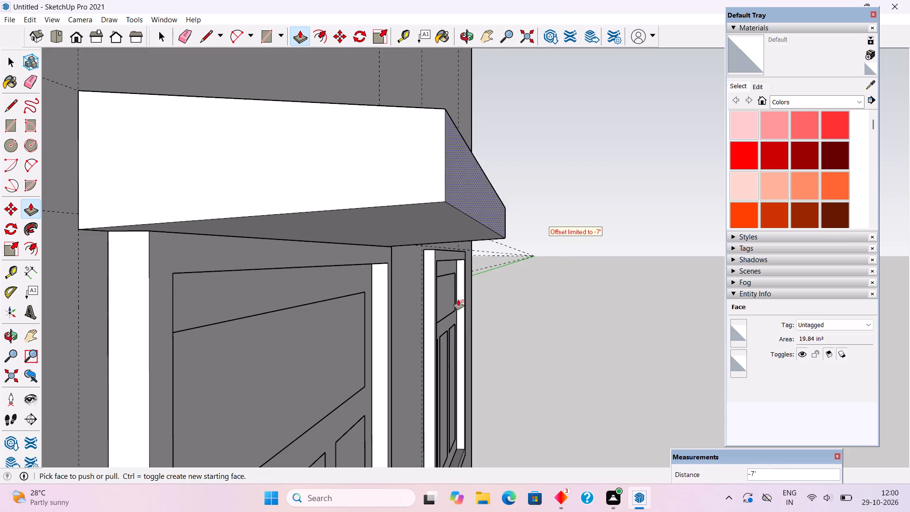
# Make a group of the complete tapered sunshade above the second window.
pyautogui.scroll(-10, 454, 318)
pyautogui.moveTo(356, 322); pyautogui.dragTo(264, 316, button='middle')
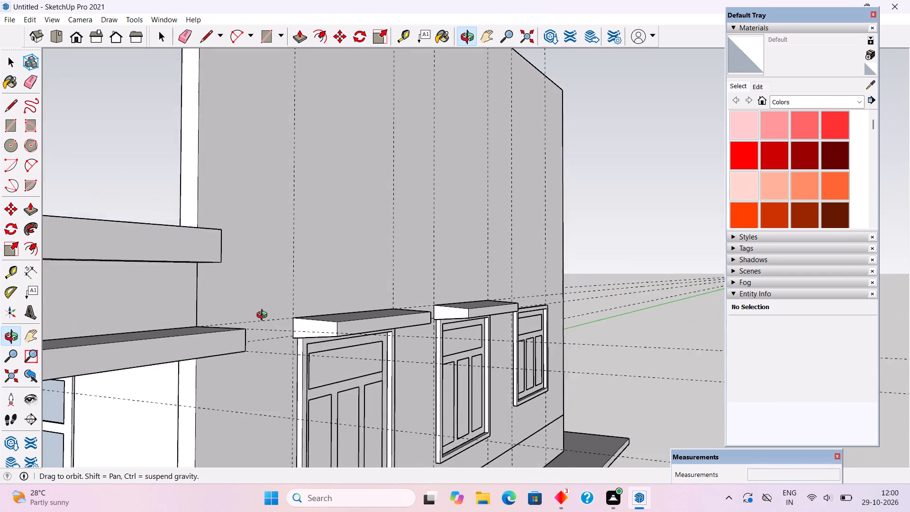
pyautogui.moveTo(264, 316); pyautogui.dragTo(266, 325, button='middle')
pyautogui.scroll(11, 571, 271)
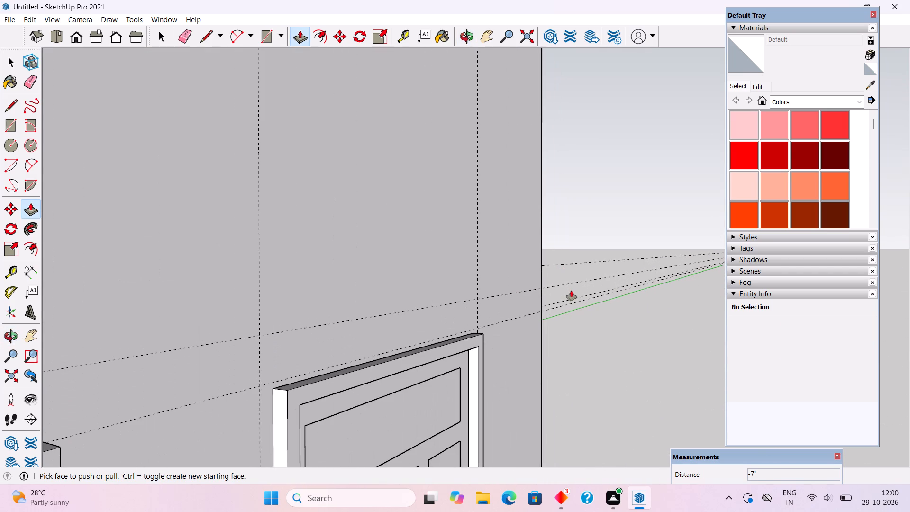
pyautogui.press('space')
pyautogui.scroll(-10, 500, 277)
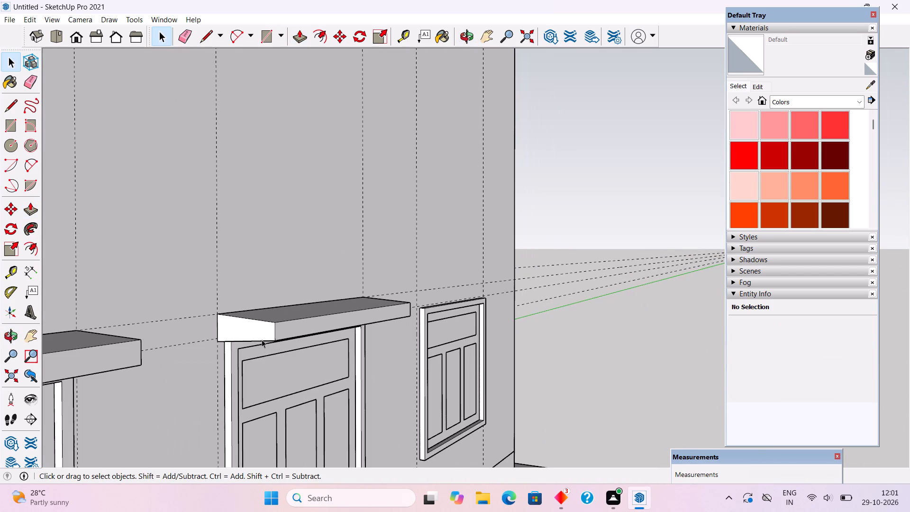
pyautogui.tripleClick(262, 328)
pyautogui.rightClick(262, 328)
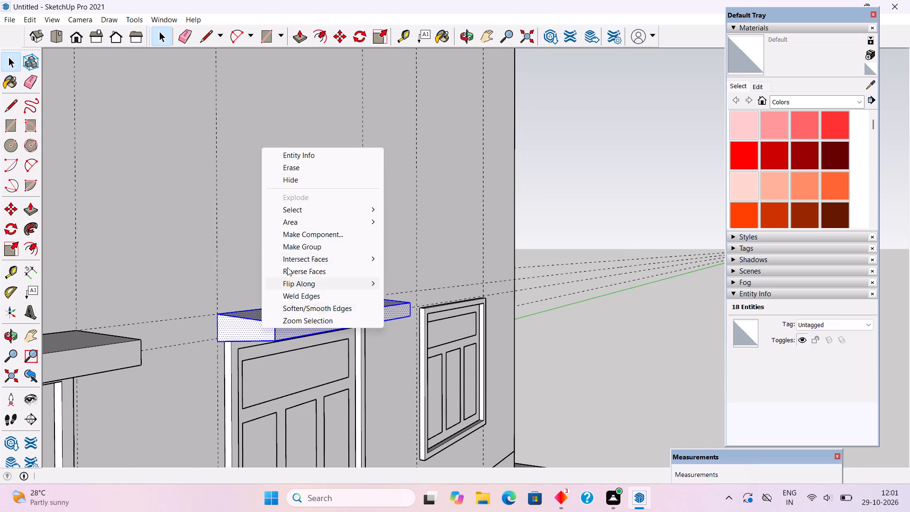
pyautogui.click(291, 249)
# Draw a 7' by 8" rectangle on the wall above the third window, between the guide intersections.
pyautogui.scroll(5, 504, 274)
pyautogui.scroll(1, 520, 318)
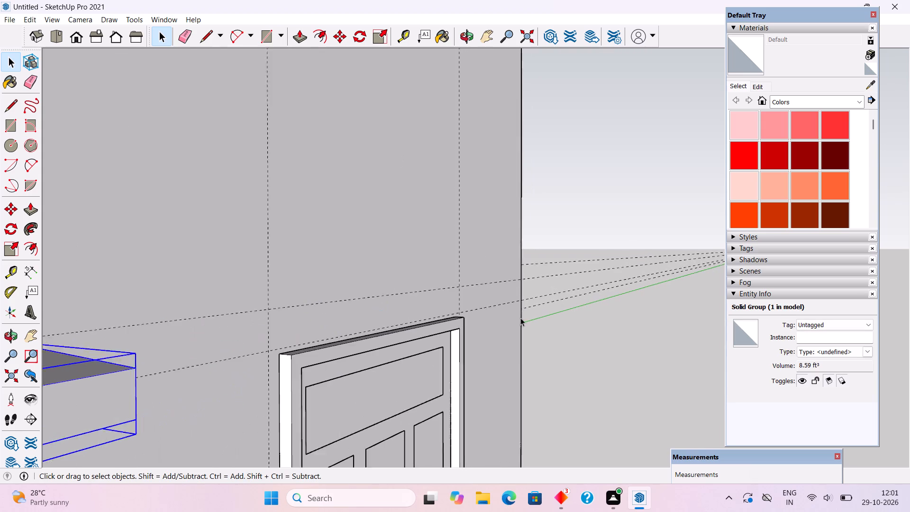
pyautogui.scroll(2, 520, 318)
pyautogui.press('t')
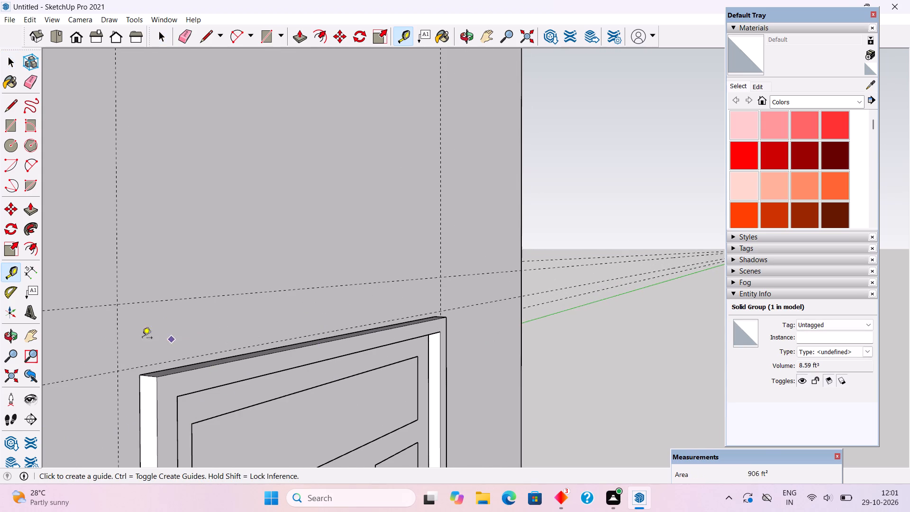
pyautogui.press('r')
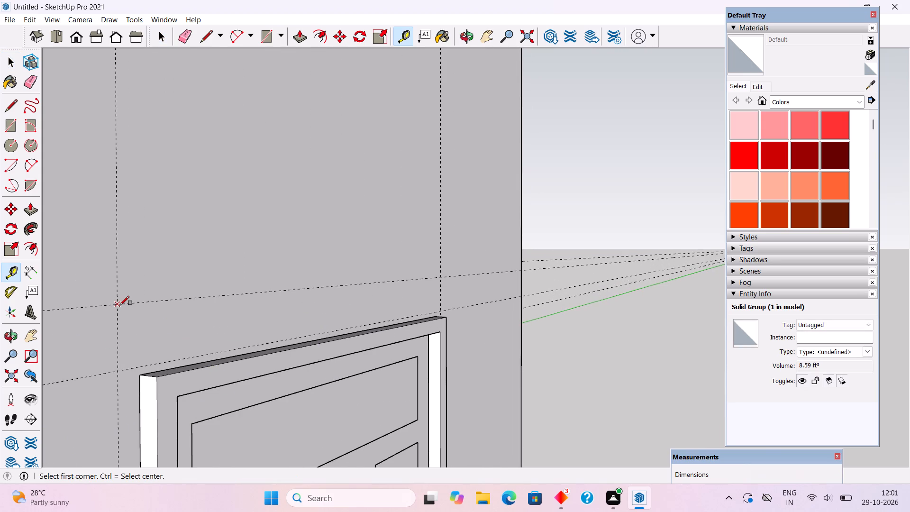
pyautogui.click(118, 305)
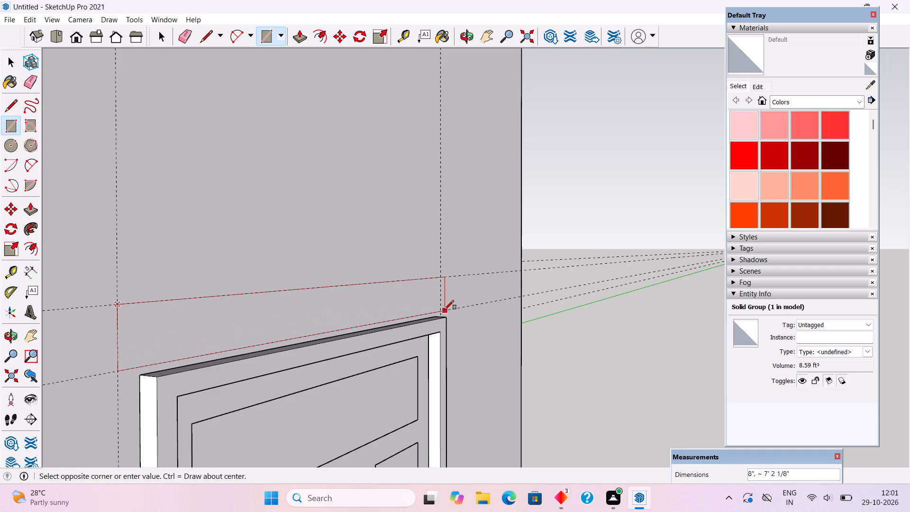
pyautogui.click(443, 311)
# Extrude the rectangle above the third window outward 2', matching the second sunshade's projection.
pyautogui.press('p')
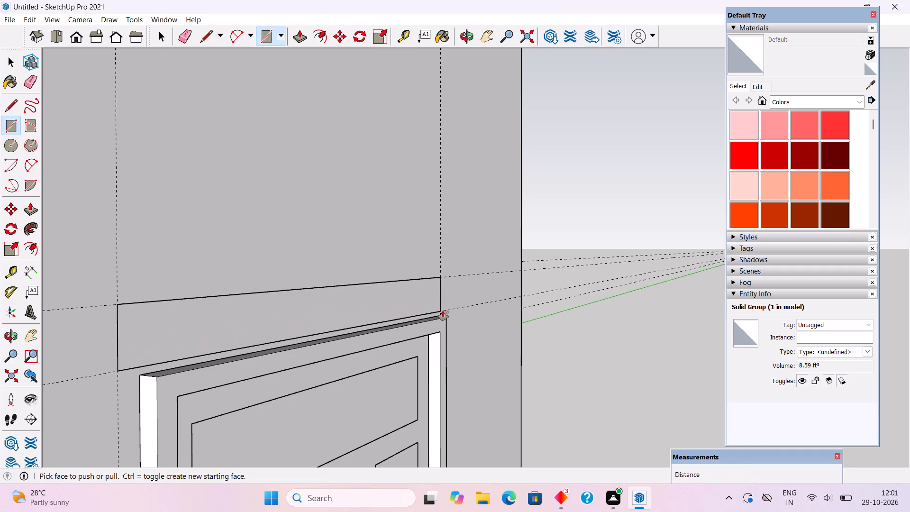
pyautogui.click(334, 308)
pyautogui.scroll(-11, 338, 308)
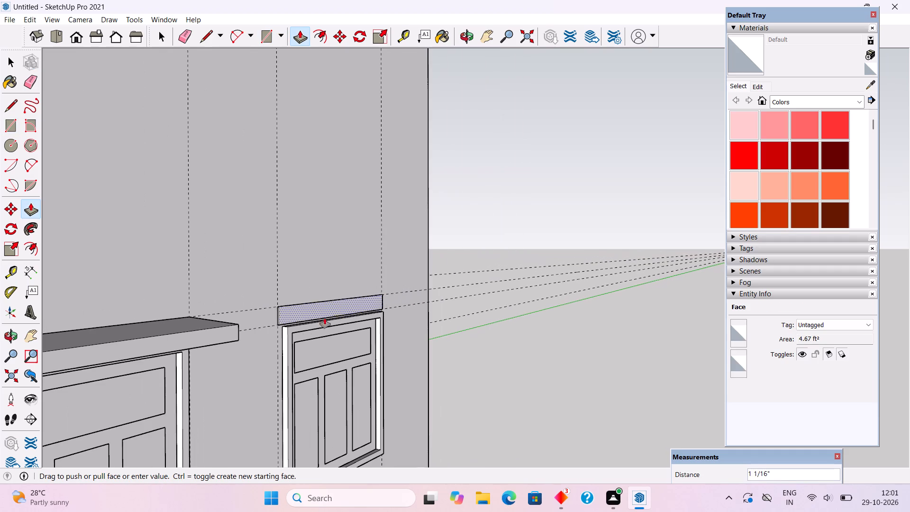
pyautogui.click(233, 337)
# Extend the third sunshade's underside down 1" to meet the top of the window frame.
pyautogui.moveTo(328, 347); pyautogui.dragTo(349, 329, button='middle')
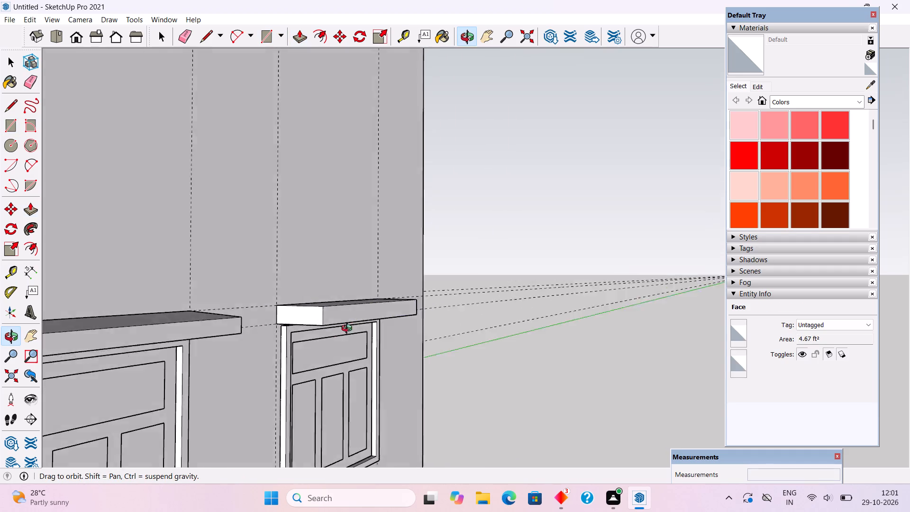
pyautogui.moveTo(349, 329); pyautogui.dragTo(380, 278, button='middle')
pyautogui.scroll(10, 298, 329)
pyautogui.scroll(3, 209, 283)
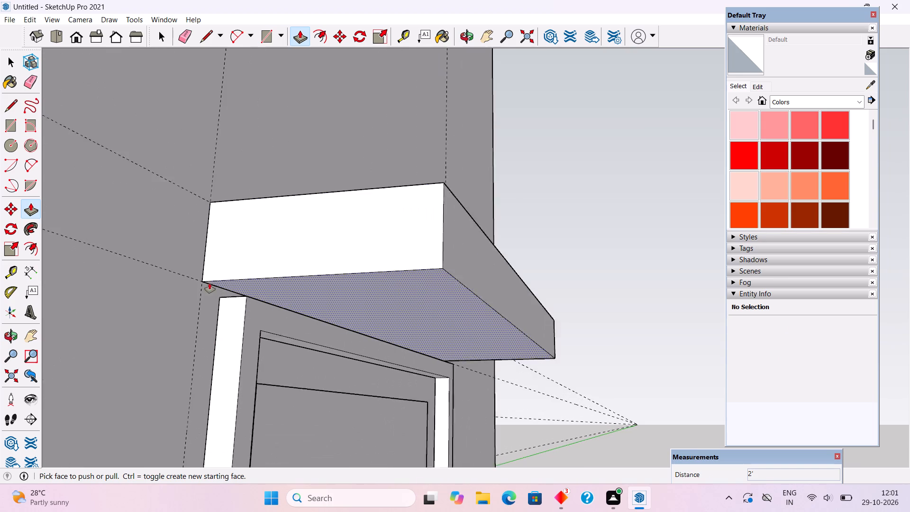
pyautogui.scroll(2, 209, 283)
pyautogui.click(213, 283)
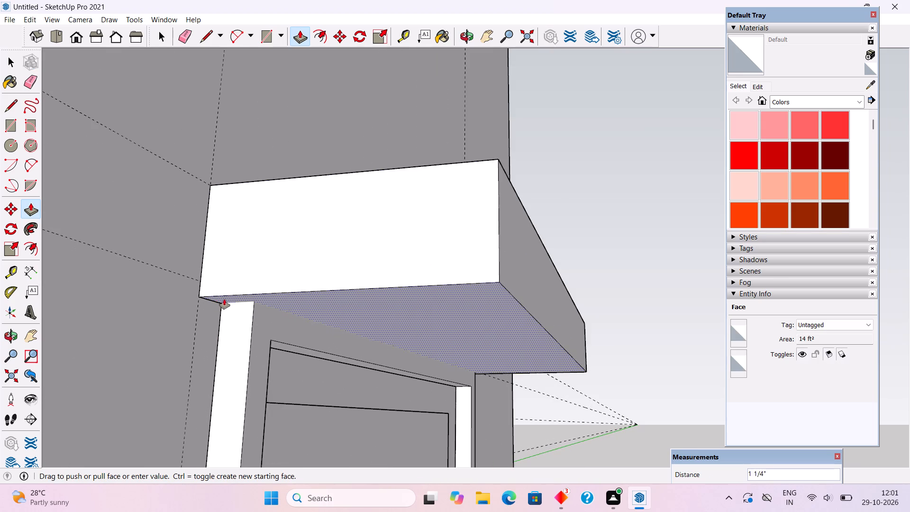
pyautogui.click(247, 297)
# Draw an about 2' line on the third sunshade's end face, sloping up from its lower wall corner to the outer edge.
pyautogui.scroll(-5, 310, 389)
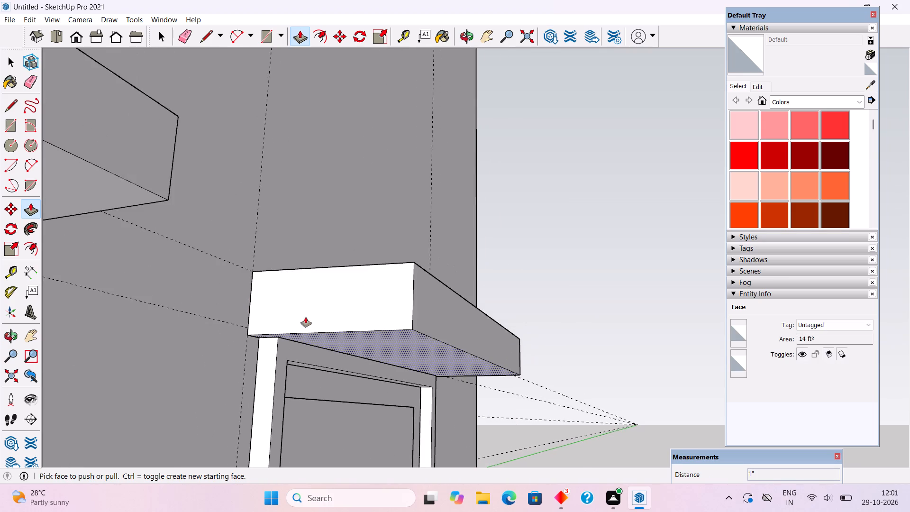
pyautogui.moveTo(306, 318); pyautogui.dragTo(318, 369, button='middle')
pyautogui.scroll(3, 424, 399)
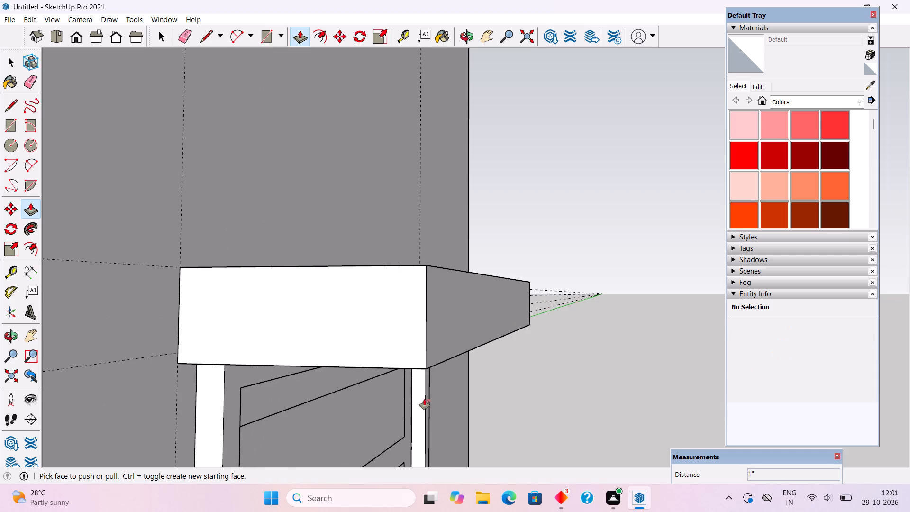
pyautogui.press('l')
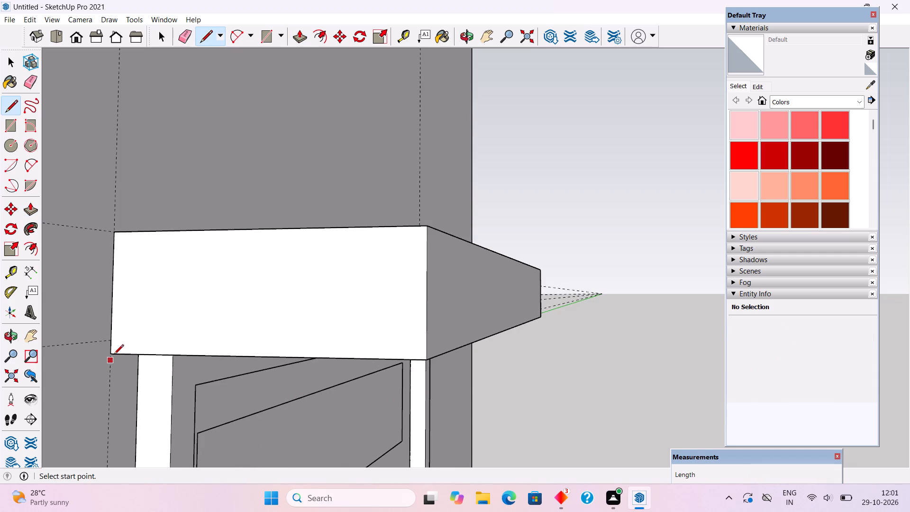
pyautogui.click(114, 355)
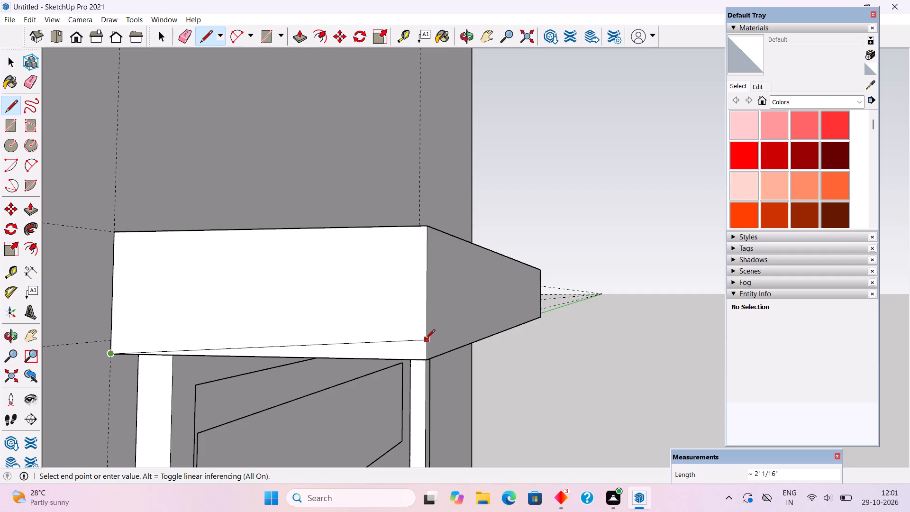
pyautogui.click(426, 339)
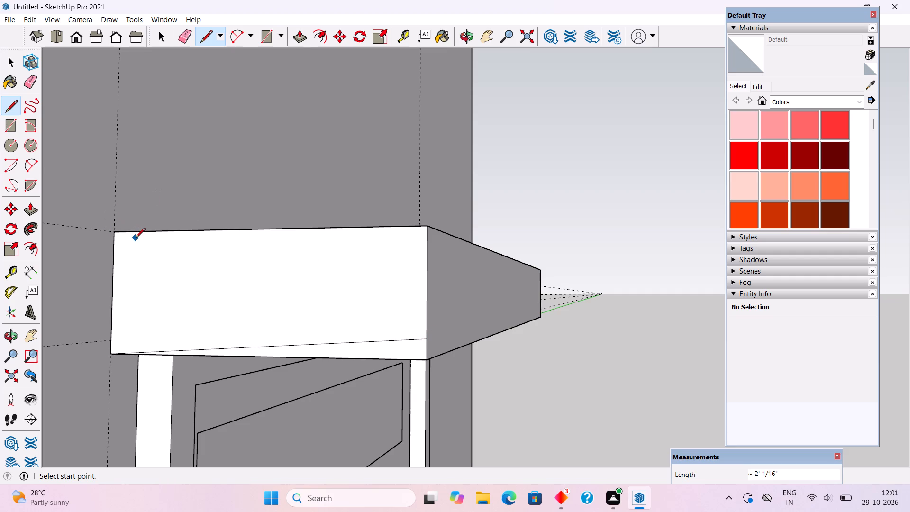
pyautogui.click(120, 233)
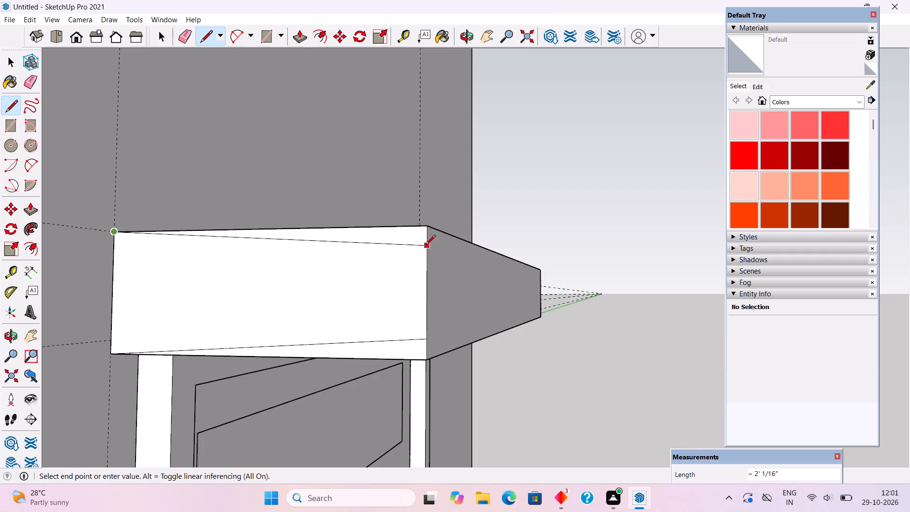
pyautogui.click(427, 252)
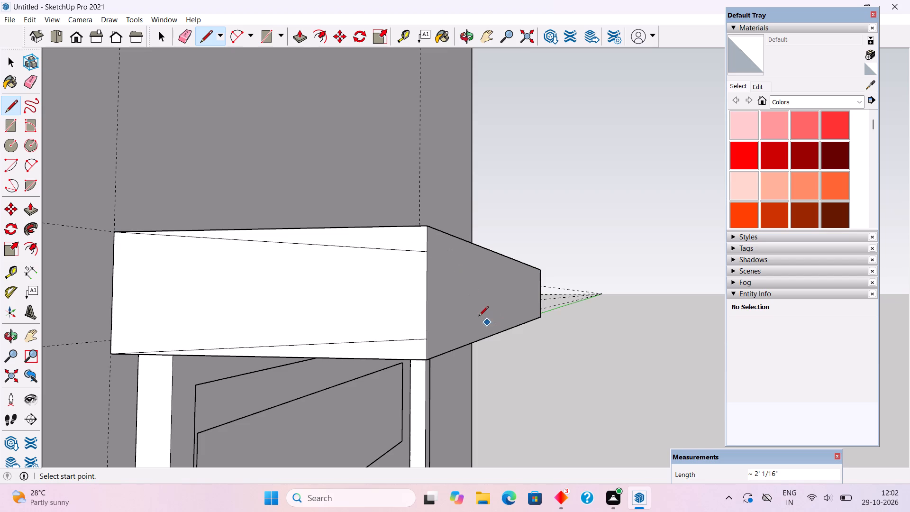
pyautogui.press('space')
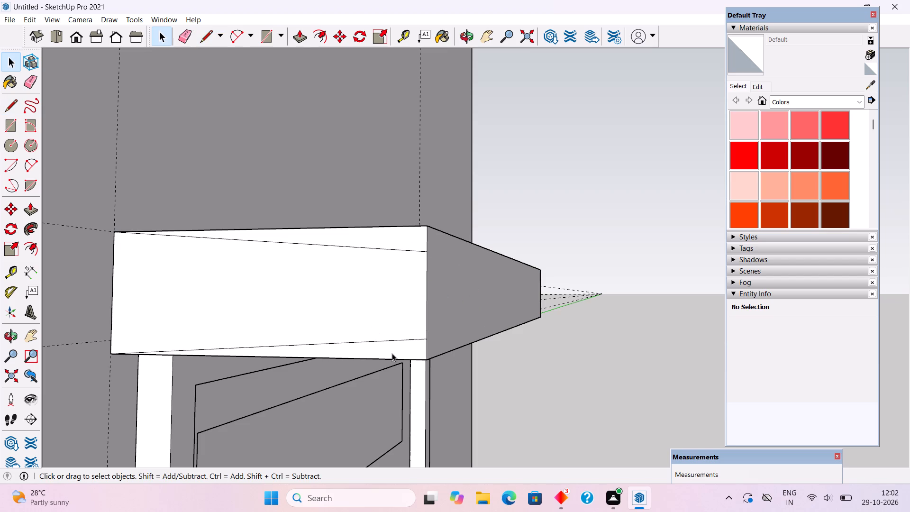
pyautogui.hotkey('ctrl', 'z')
# Draw an about 2' line on the third sunshade's end face, sloping down from its upper wall corner to the outer edge.
pyautogui.press('l')
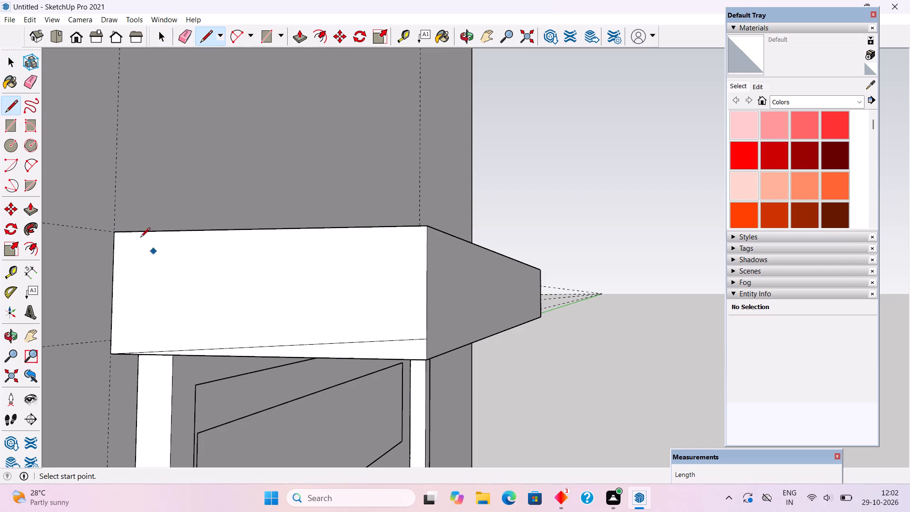
pyautogui.click(118, 232)
pyautogui.click(426, 250)
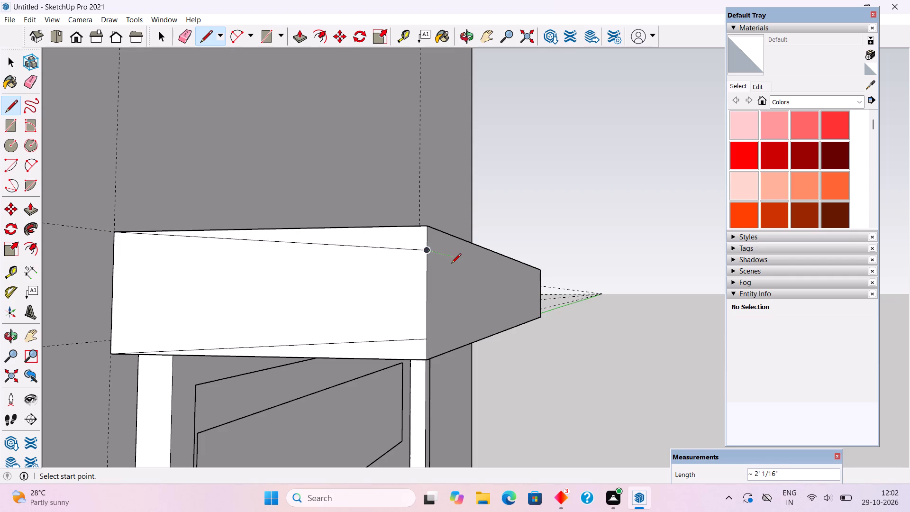
# Push the lower and upper wedges of the third sunshade's end face back 7' to taper its full length.
pyautogui.press('p')
pyautogui.moveTo(399, 351); pyautogui.dragTo(436, 350)
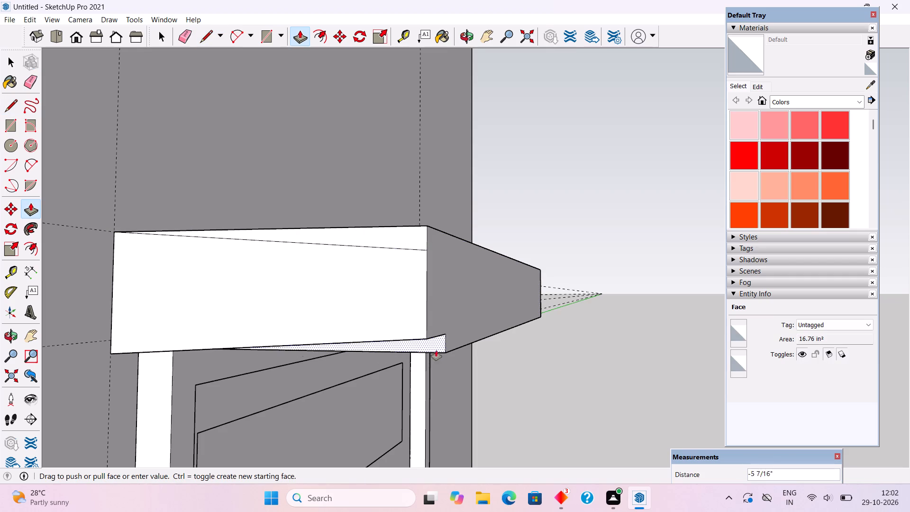
pyautogui.moveTo(436, 350); pyautogui.dragTo(591, 325)
pyautogui.moveTo(406, 242); pyautogui.dragTo(428, 245)
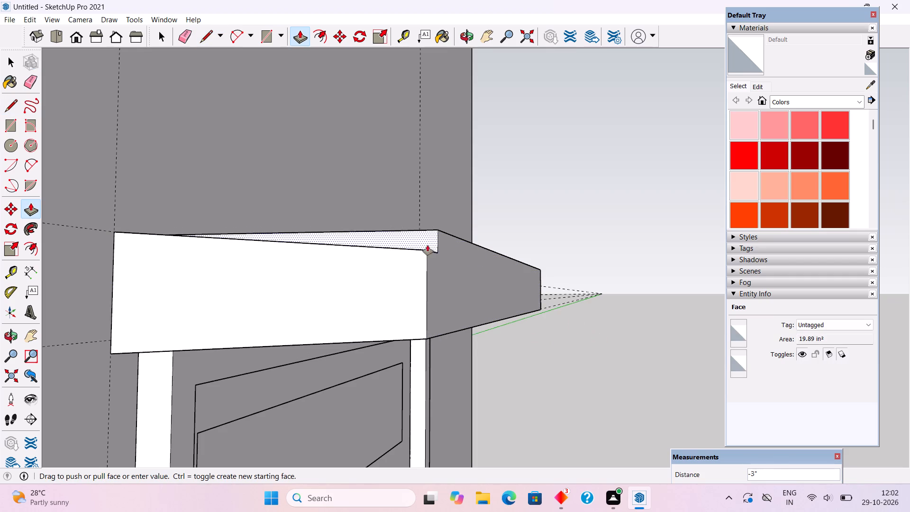
pyautogui.moveTo(428, 245); pyautogui.dragTo(533, 283)
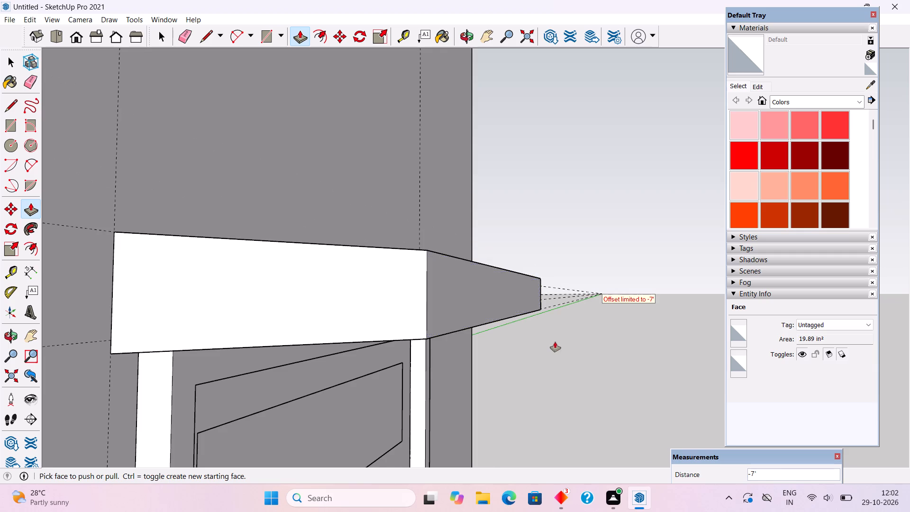
# Make a group of the complete tapered sunshade above the third window.
pyautogui.scroll(-8, 556, 347)
pyautogui.press('space')
pyautogui.moveTo(564, 332); pyautogui.dragTo(454, 272, button='middle')
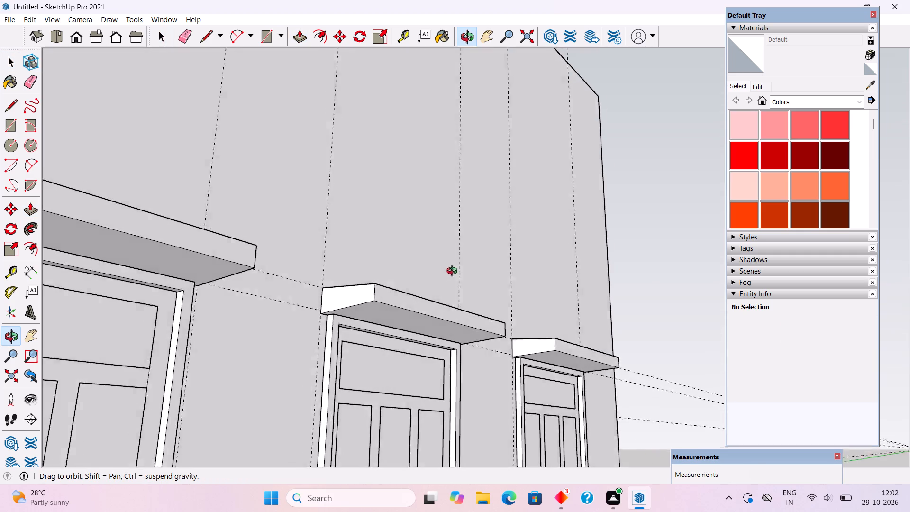
pyautogui.moveTo(454, 272); pyautogui.dragTo(413, 315, button='middle')
pyautogui.scroll(-1, 413, 315)
pyautogui.tripleClick(564, 342)
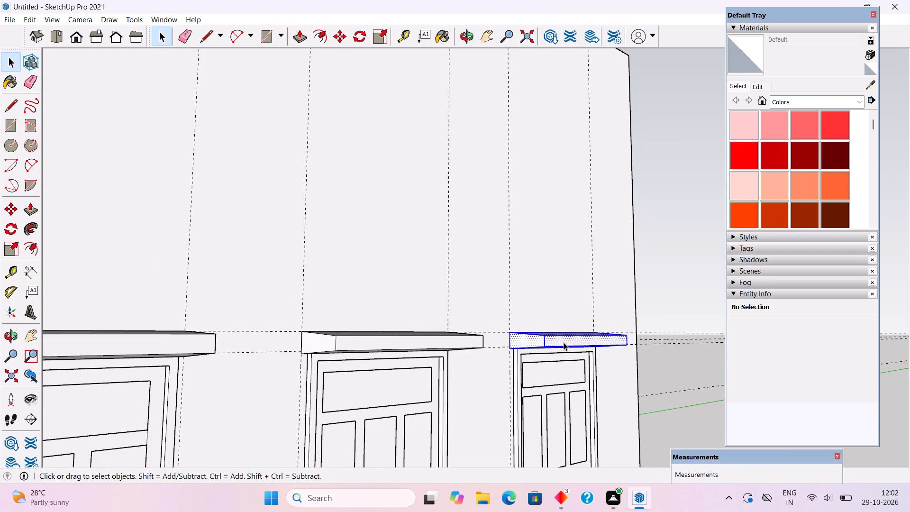
pyautogui.rightClick(564, 342)
pyautogui.click(592, 262)
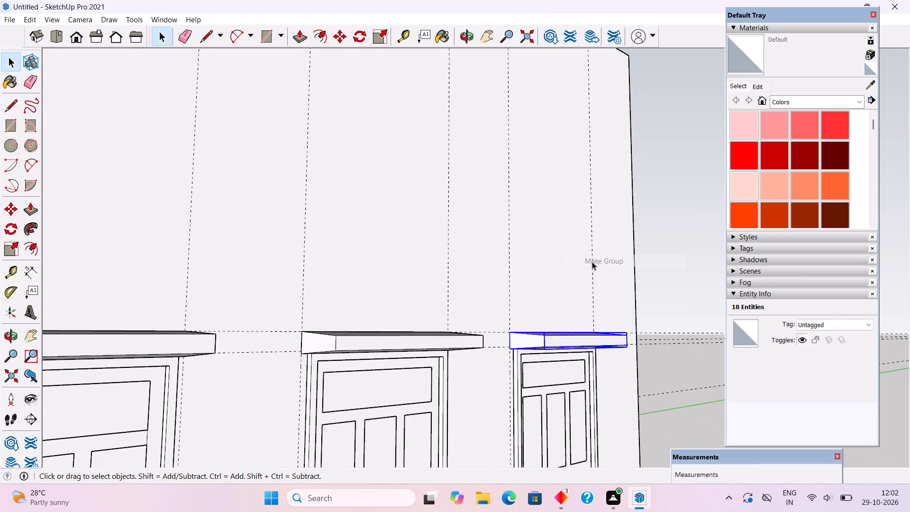
# Open the entrance canopy's lower slab for editing and extend its end face 4' 6" along the windowed wall to the first window's sunshade.
pyautogui.scroll(-10, 592, 262)
pyautogui.moveTo(615, 314); pyautogui.dragTo(367, 355, button='middle')
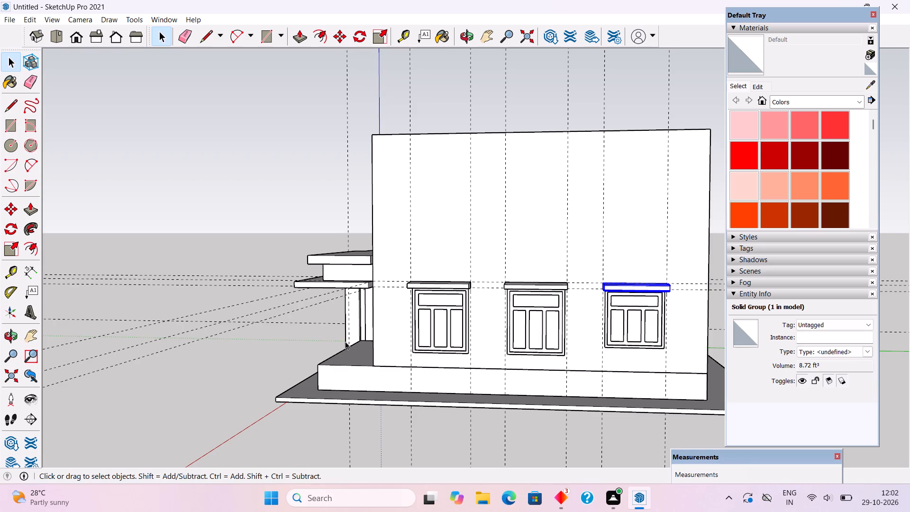
pyautogui.scroll(5, 346, 333)
pyautogui.scroll(5, 392, 240)
pyautogui.moveTo(455, 223); pyautogui.dragTo(426, 233, button='middle')
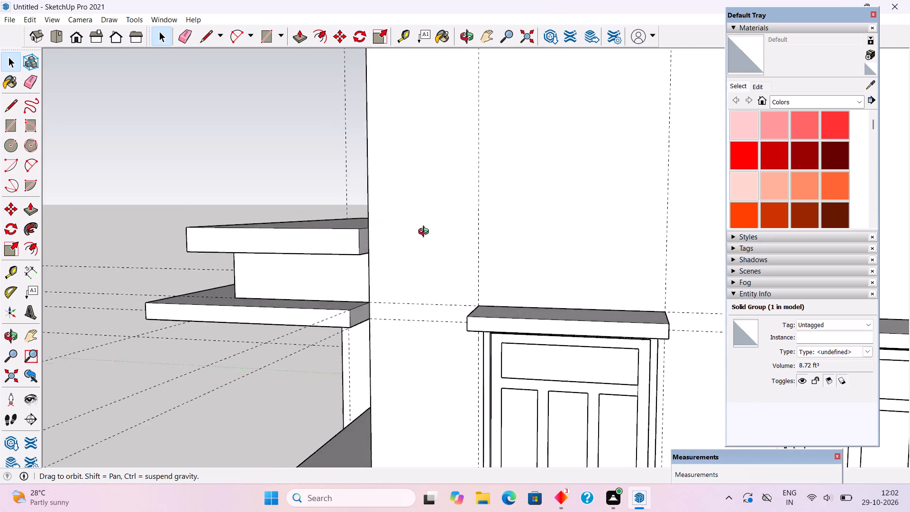
pyautogui.moveTo(426, 233); pyautogui.dragTo(388, 232, button='middle')
pyautogui.scroll(9, 340, 310)
pyautogui.tripleClick(323, 304)
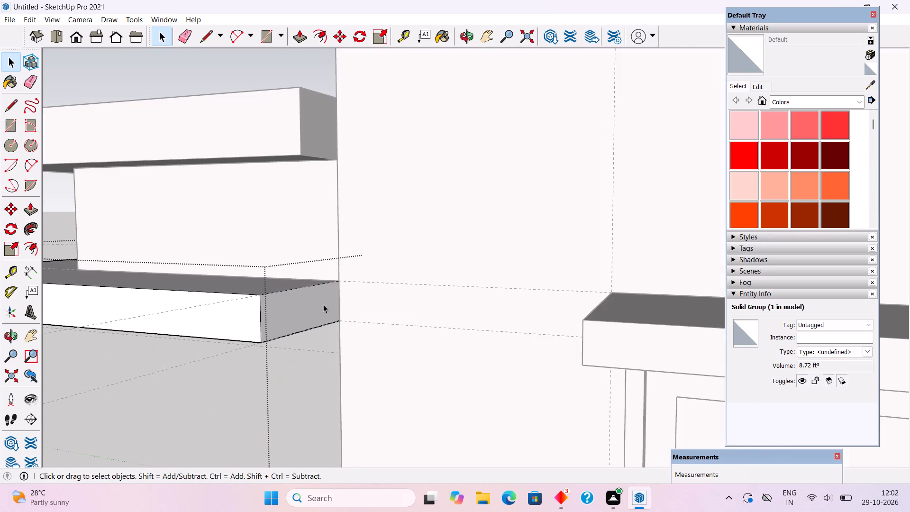
pyautogui.press('p')
pyautogui.click(323, 305)
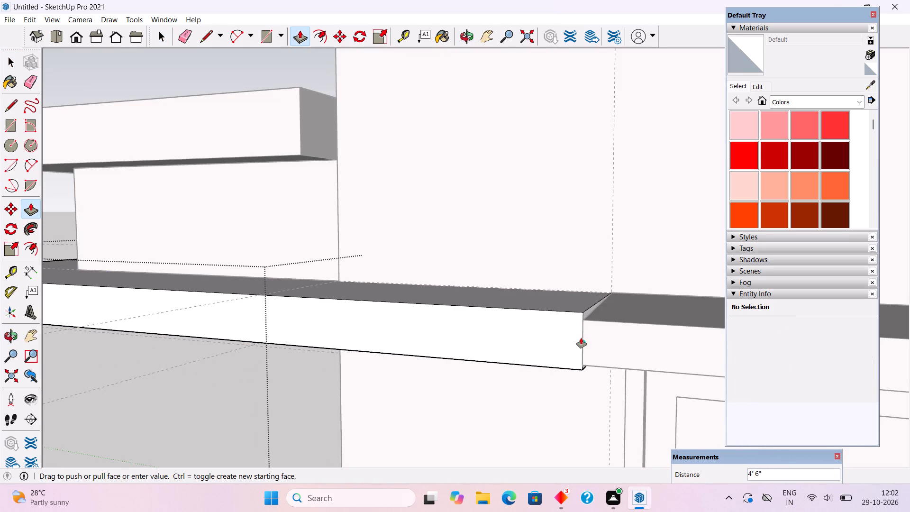
pyautogui.click(581, 338)
# Pull the extended canopy slab's underside down 1" to the lower wall corner of the first window's sunshade.
pyautogui.moveTo(589, 320); pyautogui.dragTo(482, 203, button='middle')
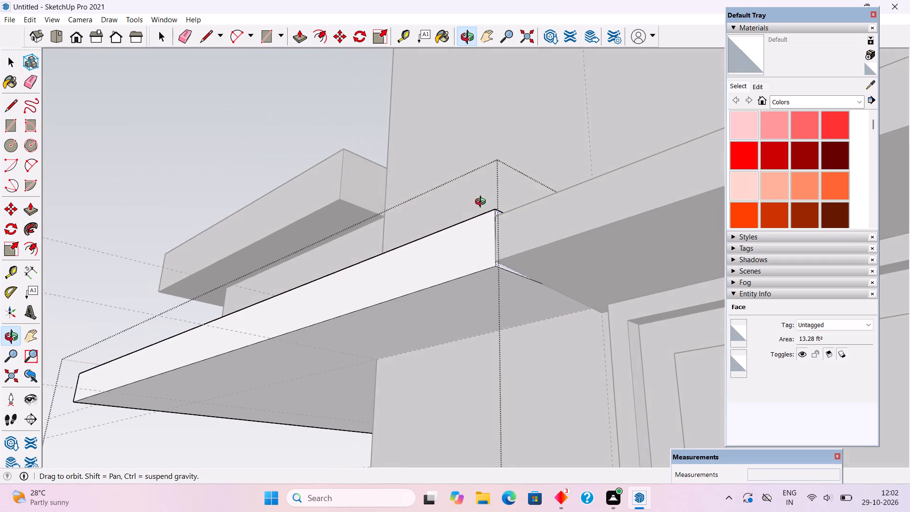
pyautogui.moveTo(482, 203); pyautogui.dragTo(662, 222, button='middle')
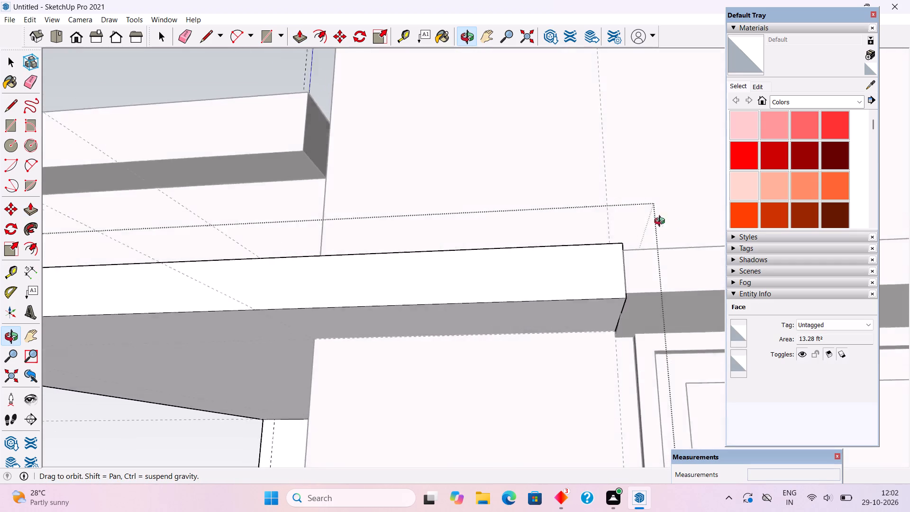
pyautogui.moveTo(662, 222); pyautogui.dragTo(508, 264, button='middle')
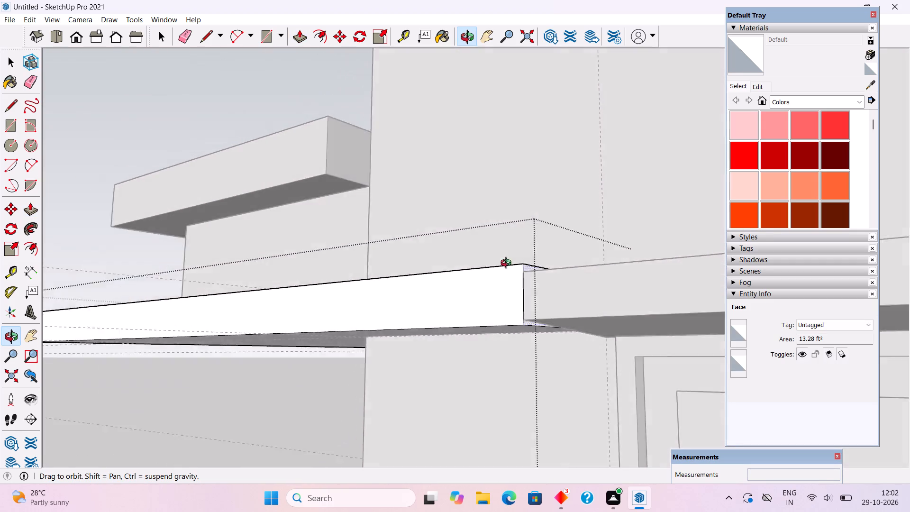
pyautogui.moveTo(508, 264); pyautogui.dragTo(529, 215, button='middle')
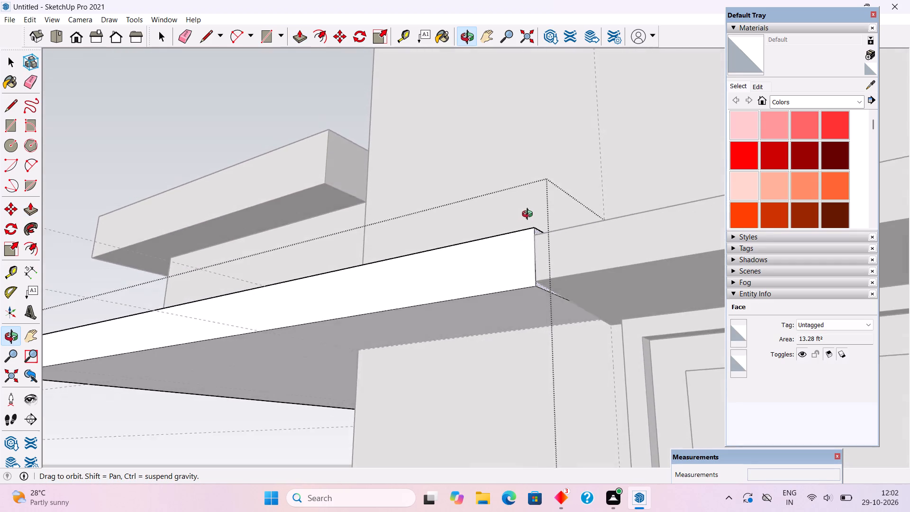
pyautogui.moveTo(529, 215); pyautogui.dragTo(534, 205, button='middle')
pyautogui.click(564, 306)
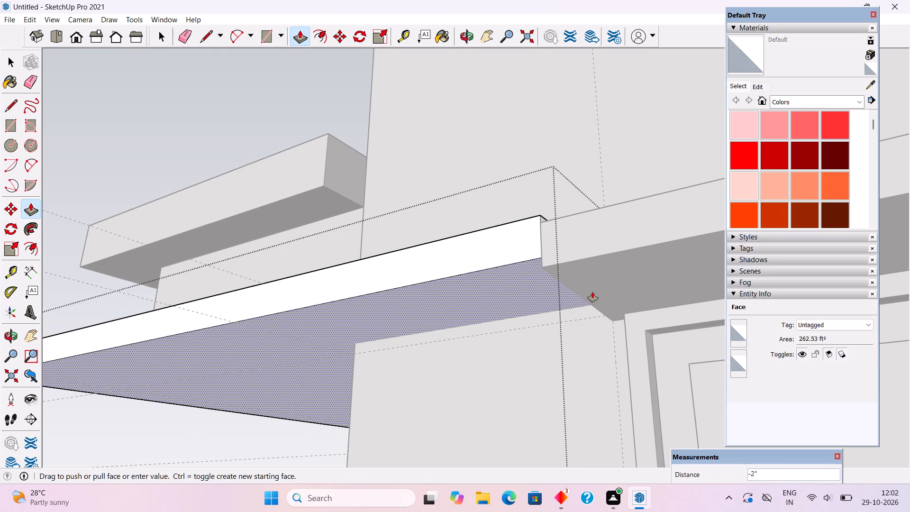
pyautogui.click(610, 318)
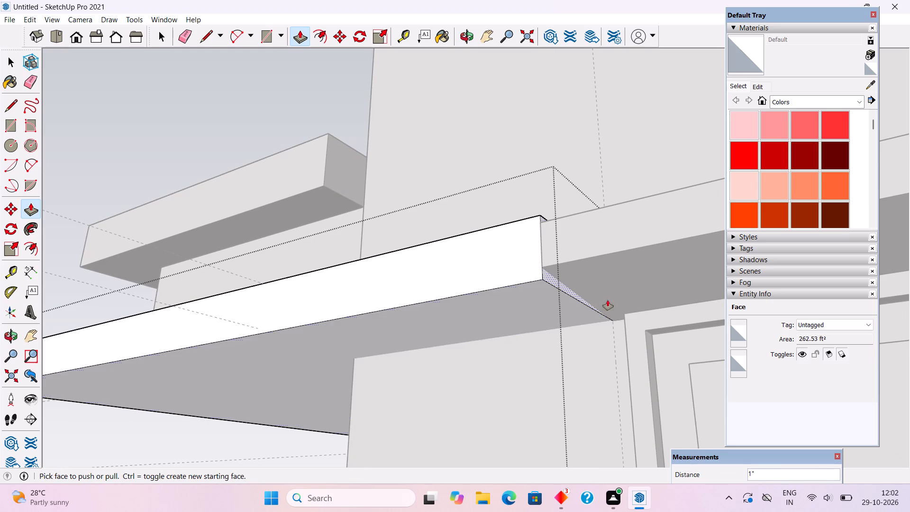
# Draw an about 2' line on the slab's end face along the sunshade's lower edge, from its outer corner to the wall.
pyautogui.moveTo(565, 256); pyautogui.dragTo(596, 305, button='middle')
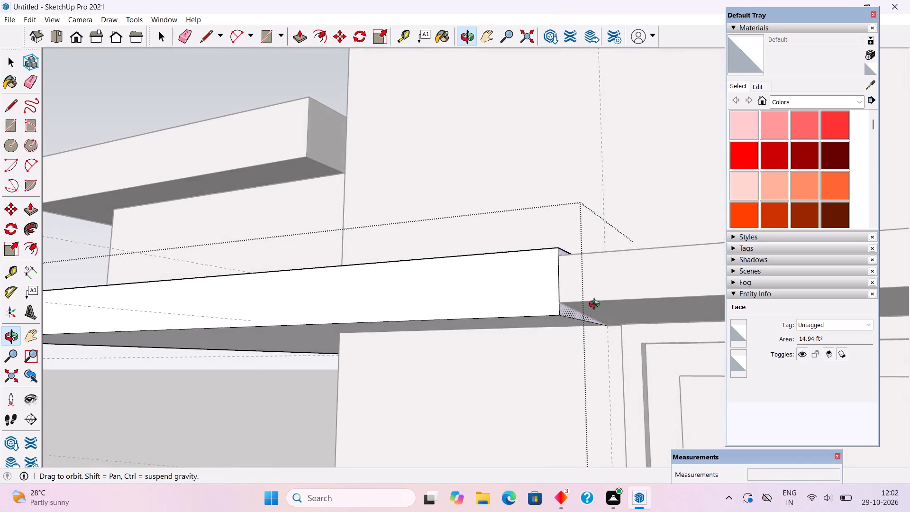
pyautogui.moveTo(596, 305); pyautogui.dragTo(633, 299, button='middle')
pyautogui.press('space')
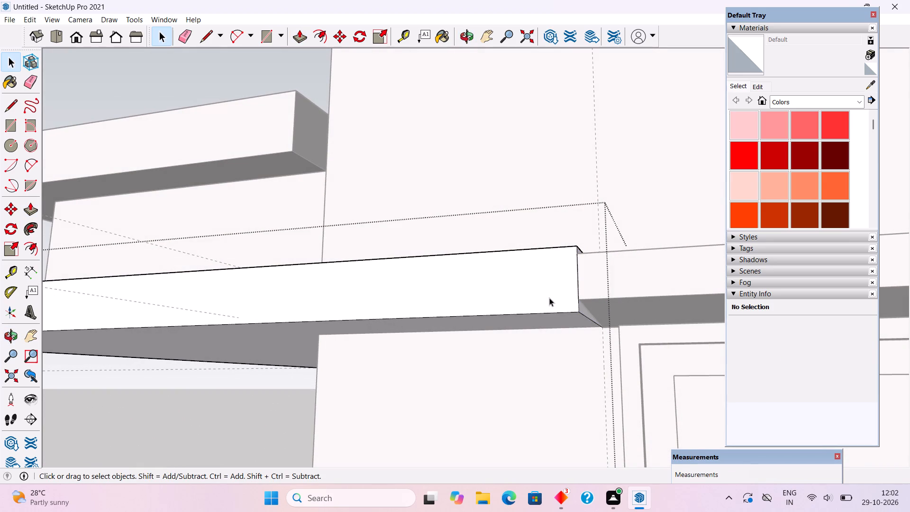
pyautogui.scroll(-3, 594, 321)
pyautogui.moveTo(556, 330); pyautogui.dragTo(434, 342, button='middle')
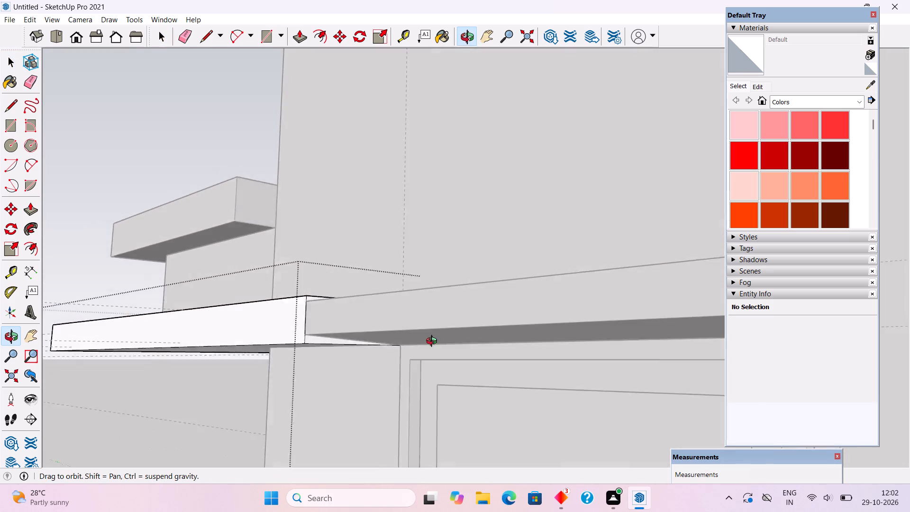
pyautogui.moveTo(434, 342); pyautogui.dragTo(427, 344, button='middle')
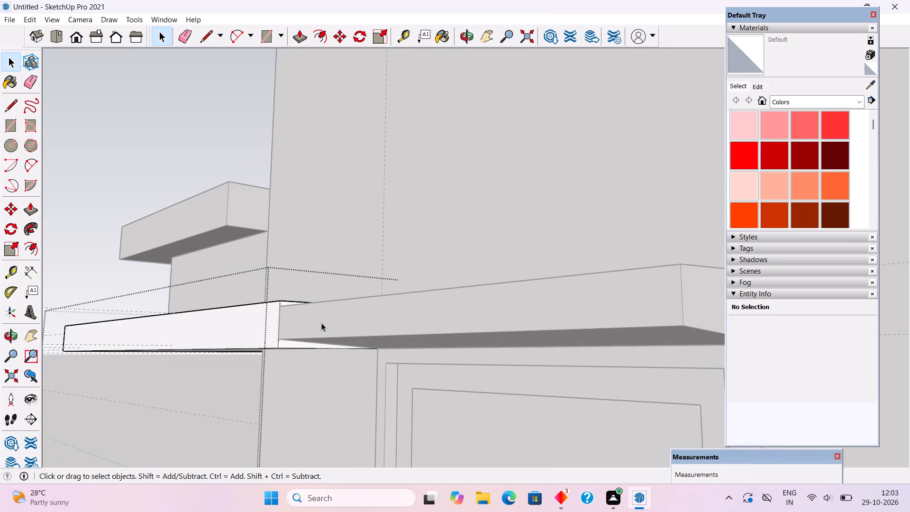
pyautogui.scroll(10, 321, 324)
pyautogui.scroll(5, 329, 363)
pyautogui.moveTo(343, 339); pyautogui.dragTo(343, 301, button='middle')
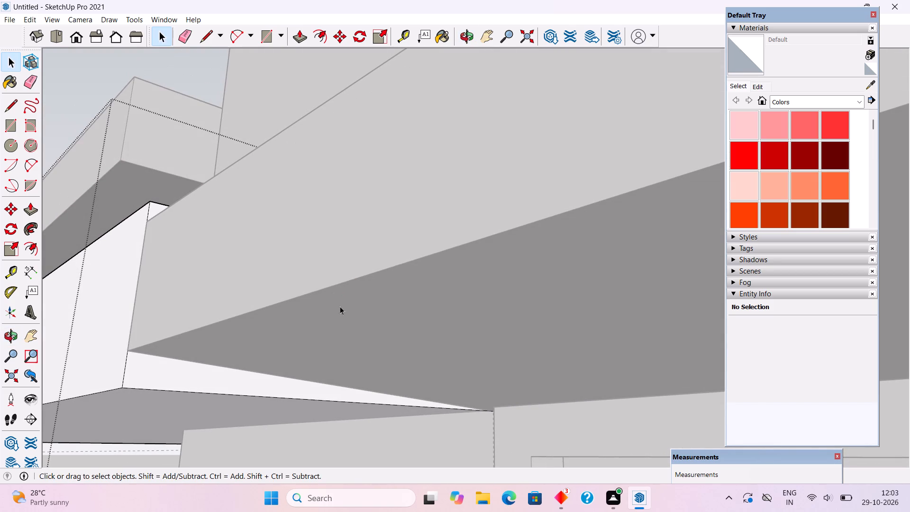
pyautogui.press('l')
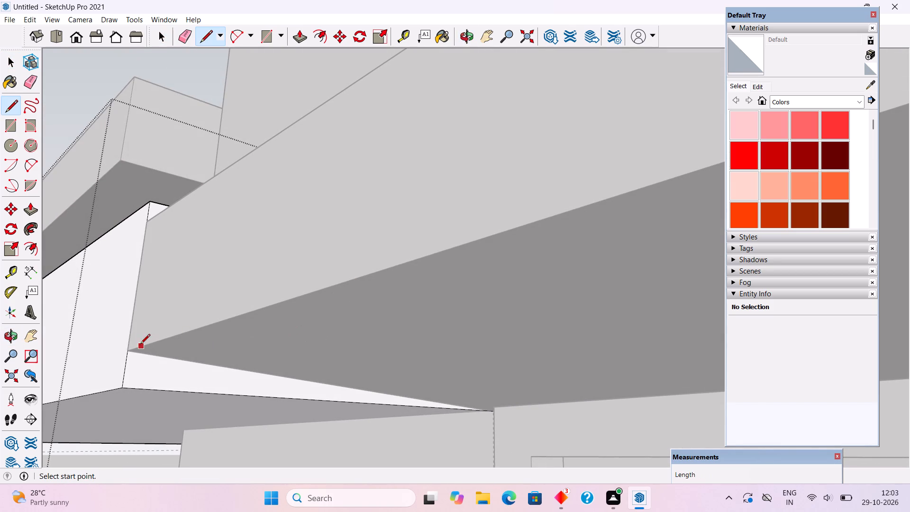
pyautogui.click(126, 352)
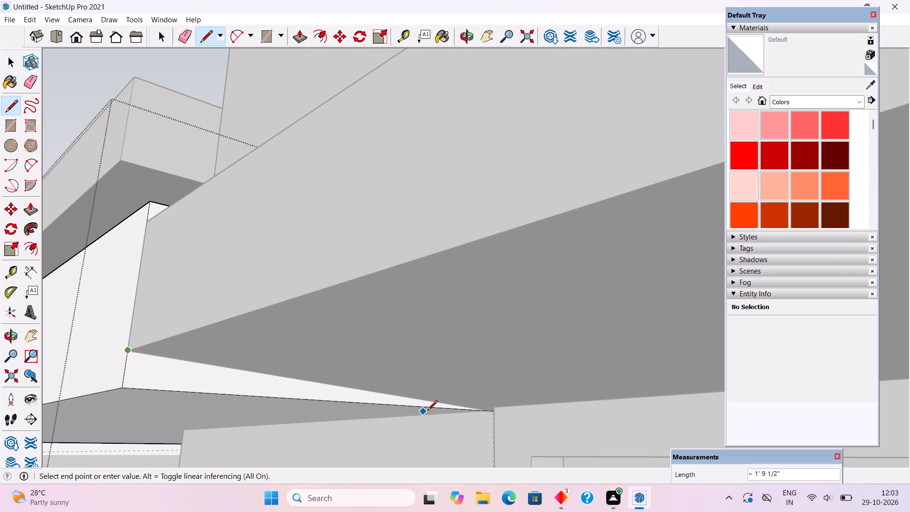
pyautogui.click(491, 411)
# Push the lower wedge of the canopy slab's end face back 13' 3" to taper the underside.
pyautogui.press('p')
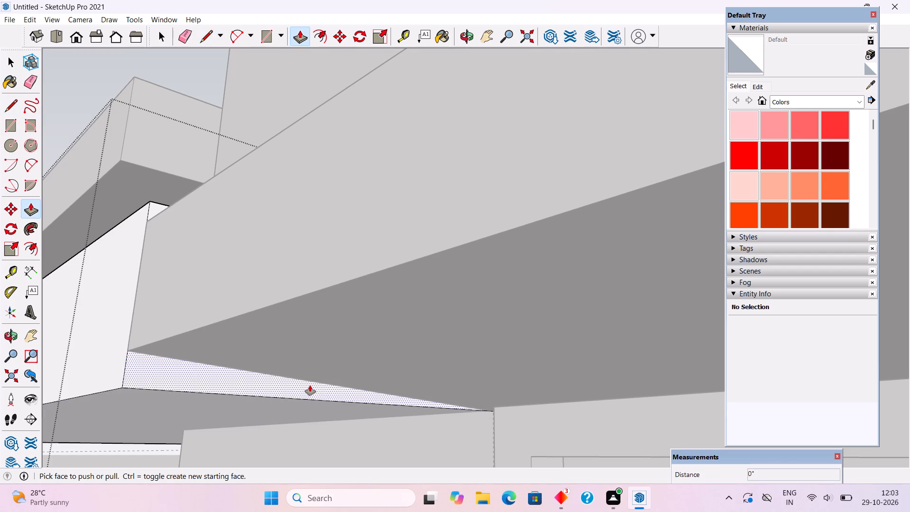
pyautogui.click(309, 384)
pyautogui.scroll(-11, 309, 385)
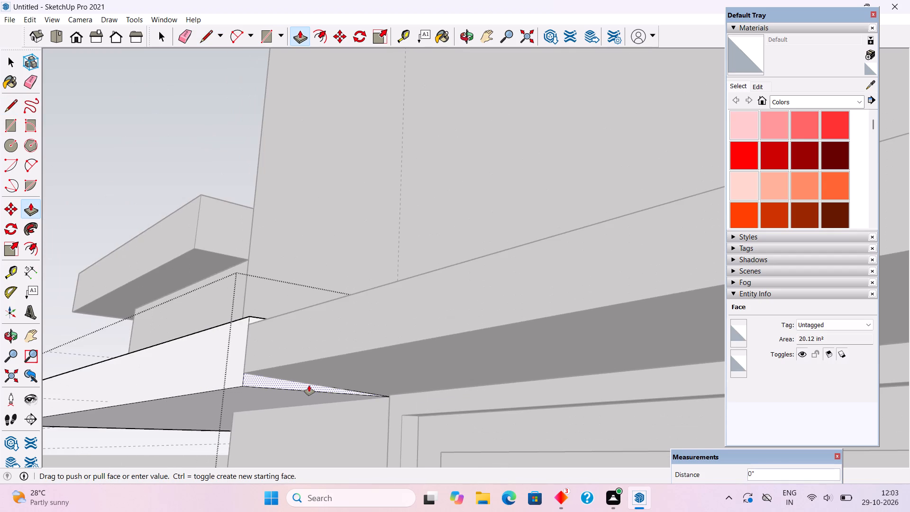
pyautogui.scroll(-7, 309, 385)
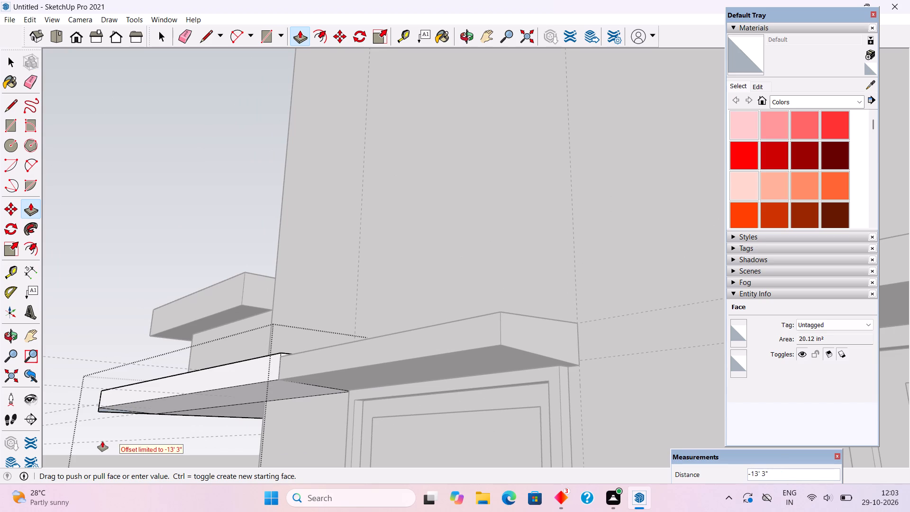
pyautogui.click(102, 441)
# Draw an about 2' line on the slab's end face along the sunshade's upper edge, from its outer corner to the wall.
pyautogui.moveTo(277, 417); pyautogui.dragTo(333, 463, button='middle')
pyautogui.scroll(2, 363, 410)
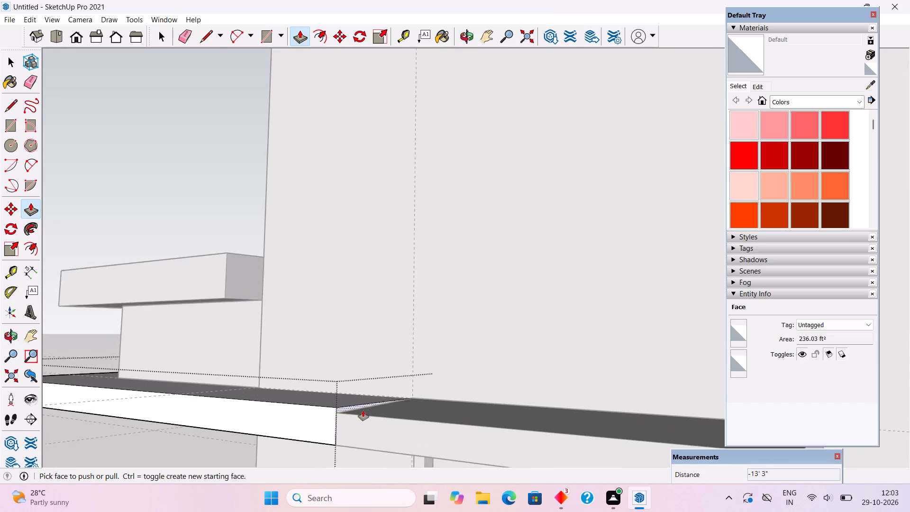
pyautogui.scroll(17, 363, 411)
pyautogui.press('space')
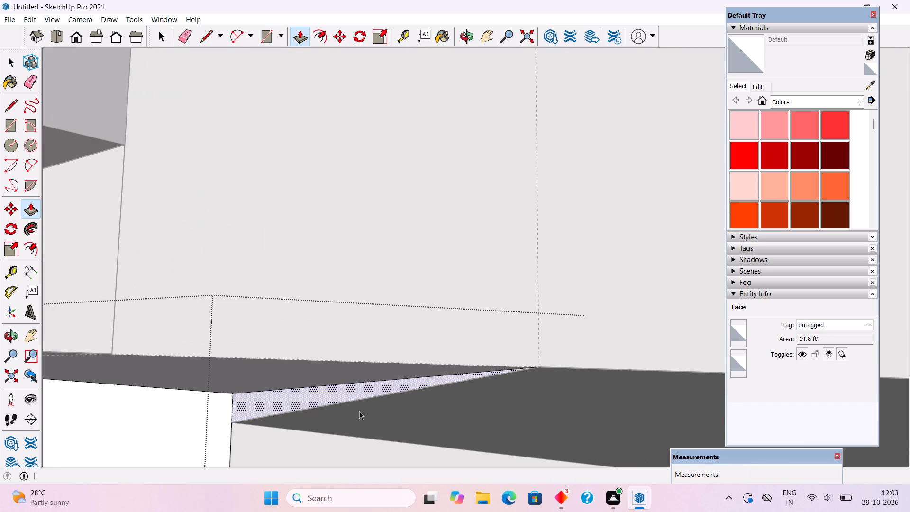
pyautogui.write('l')
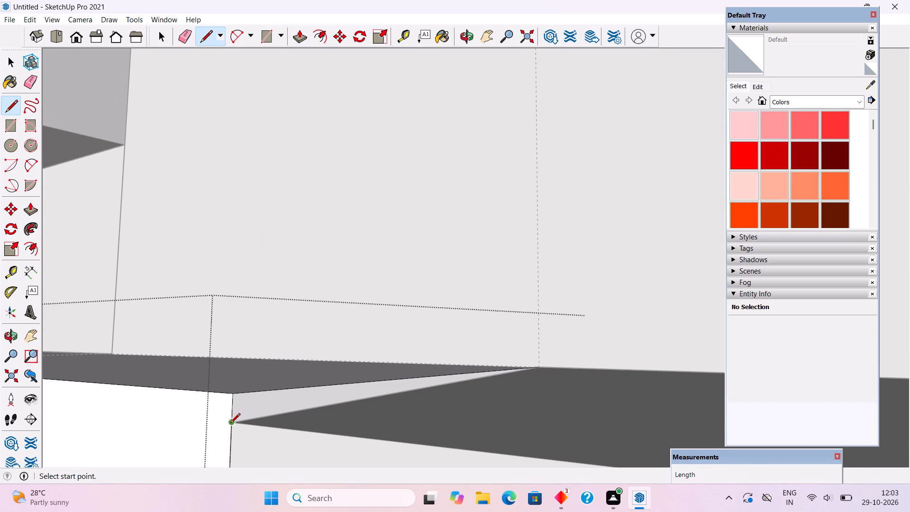
pyautogui.click(230, 424)
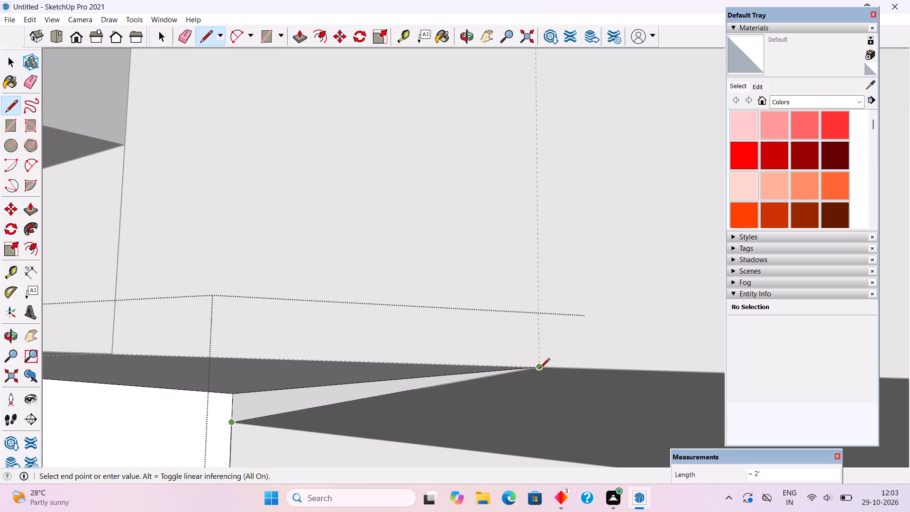
pyautogui.click(540, 369)
# Push the upper wedge of the slab's end face back 13' 3" to taper its top, and close the canopy group.
pyautogui.press('p')
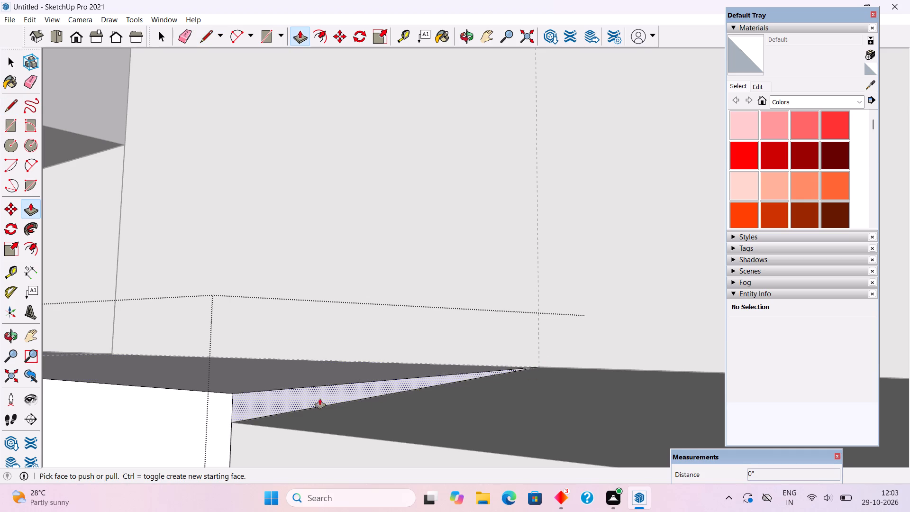
pyautogui.click(311, 399)
pyautogui.scroll(-16, 246, 392)
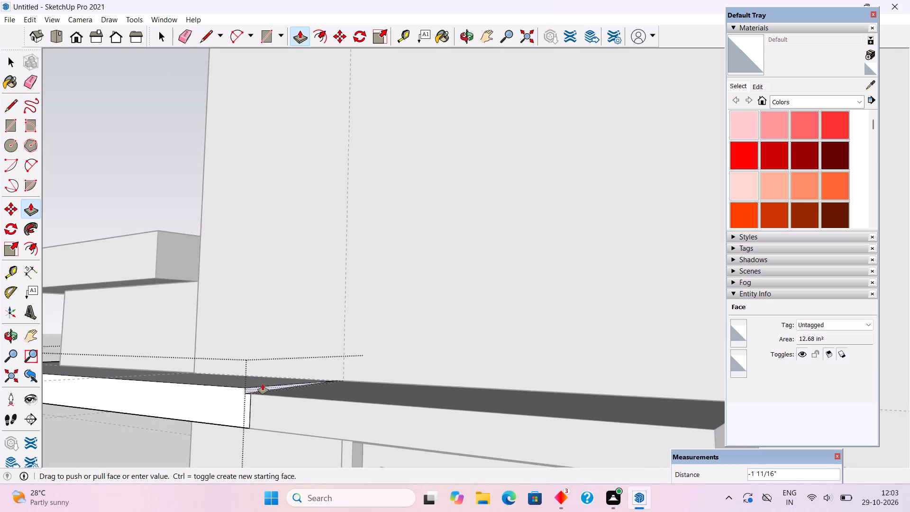
pyautogui.scroll(-13, 263, 384)
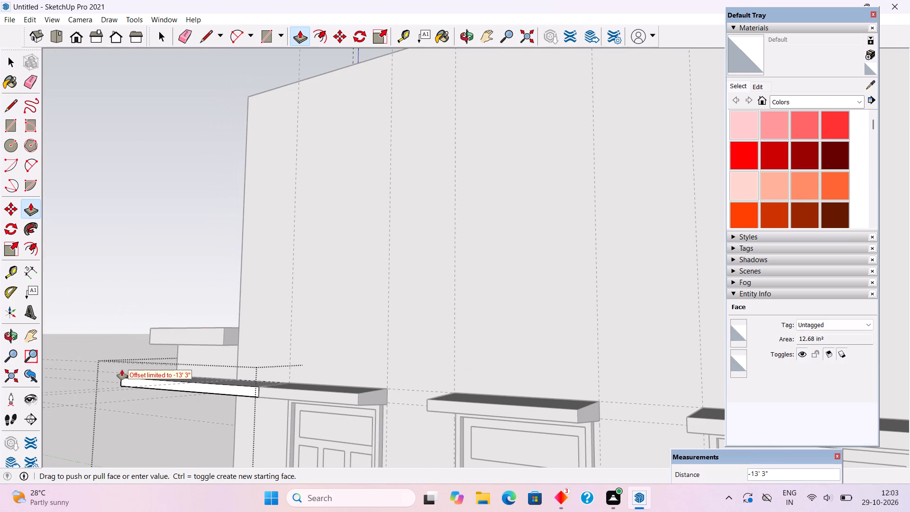
pyautogui.click(122, 370)
pyautogui.moveTo(115, 397); pyautogui.dragTo(534, 356, button='middle')
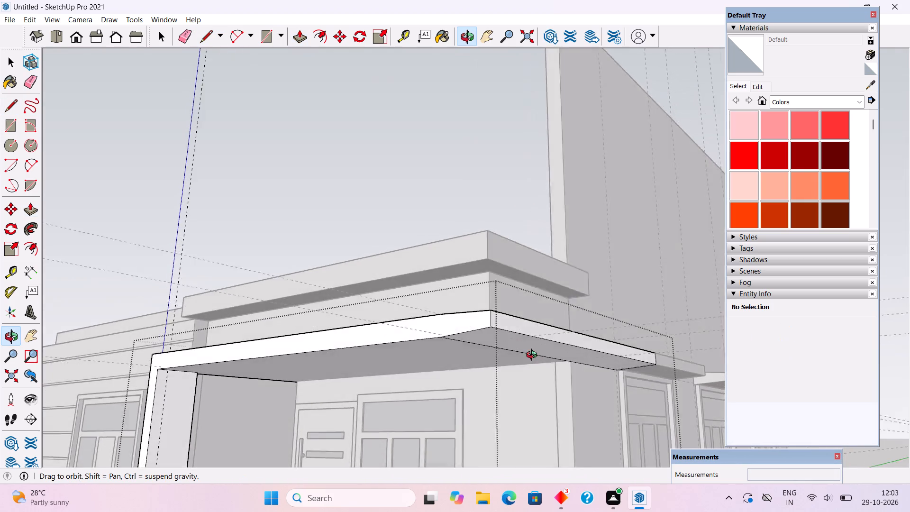
pyautogui.moveTo(534, 356); pyautogui.dragTo(588, 382, button='middle')
pyautogui.press('space')
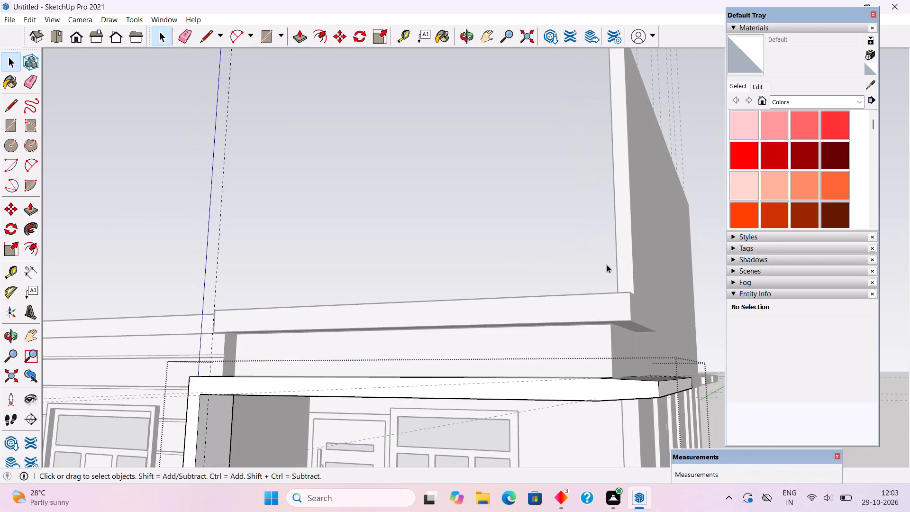
pyautogui.click(505, 183)
# Examine the tapered canopy corner and its junction with the window sunshades from the front, side and below.
pyautogui.scroll(-8, 502, 233)
pyautogui.moveTo(487, 293); pyautogui.dragTo(572, 350, button='middle')
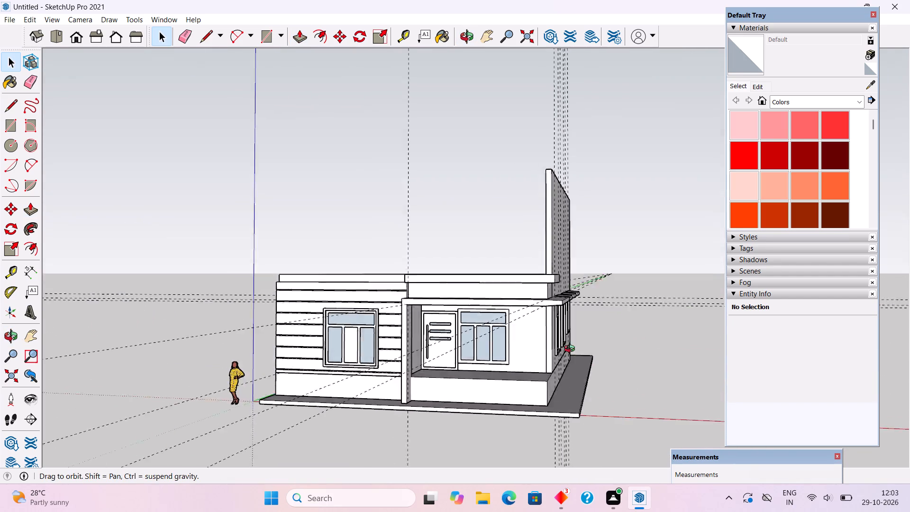
pyautogui.moveTo(572, 350); pyautogui.dragTo(596, 357, button='middle')
pyautogui.scroll(4, 597, 356)
pyautogui.scroll(8, 583, 305)
pyautogui.moveTo(564, 254); pyautogui.dragTo(564, 204, button='middle')
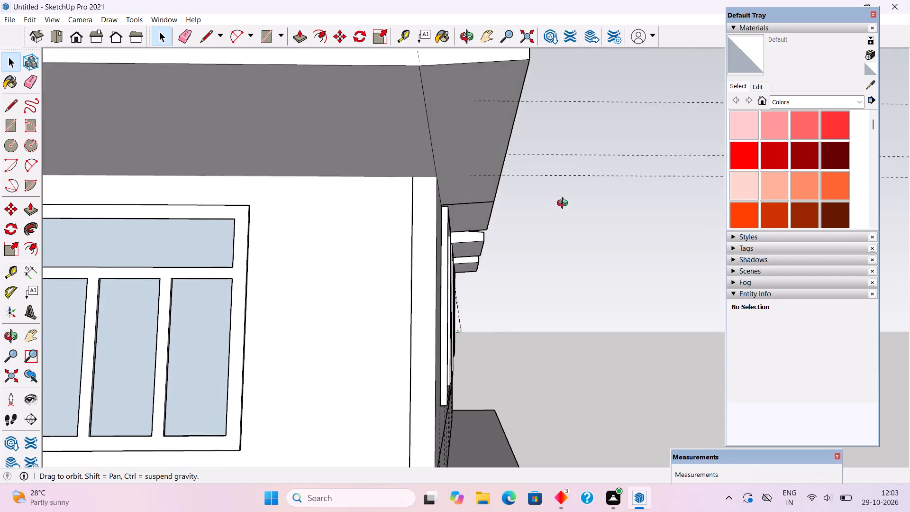
pyautogui.moveTo(564, 204); pyautogui.dragTo(229, 265, button='middle')
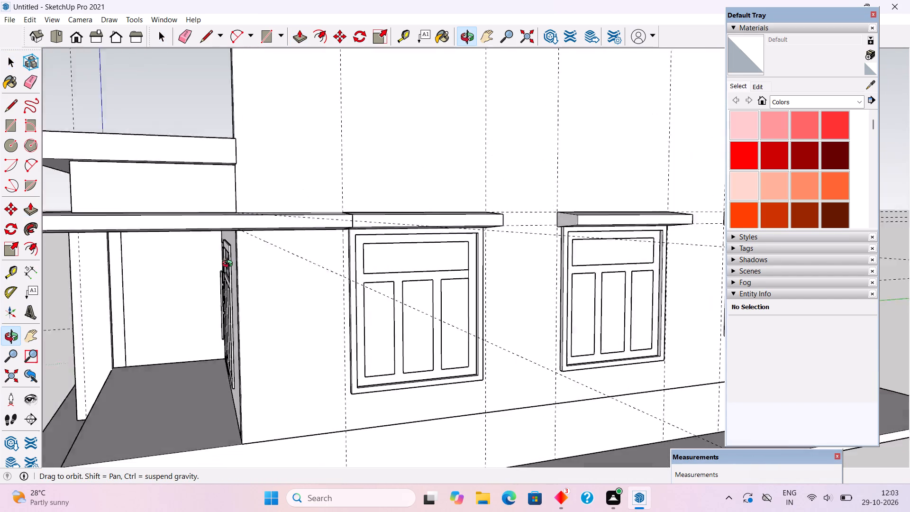
pyautogui.moveTo(229, 265); pyautogui.dragTo(518, 236, button='middle')
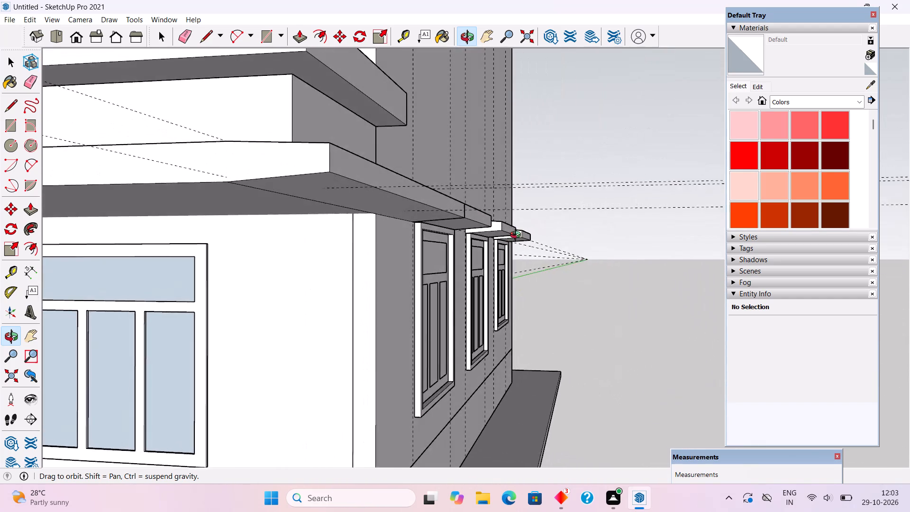
pyautogui.moveTo(518, 236); pyautogui.dragTo(603, 230, button='middle')
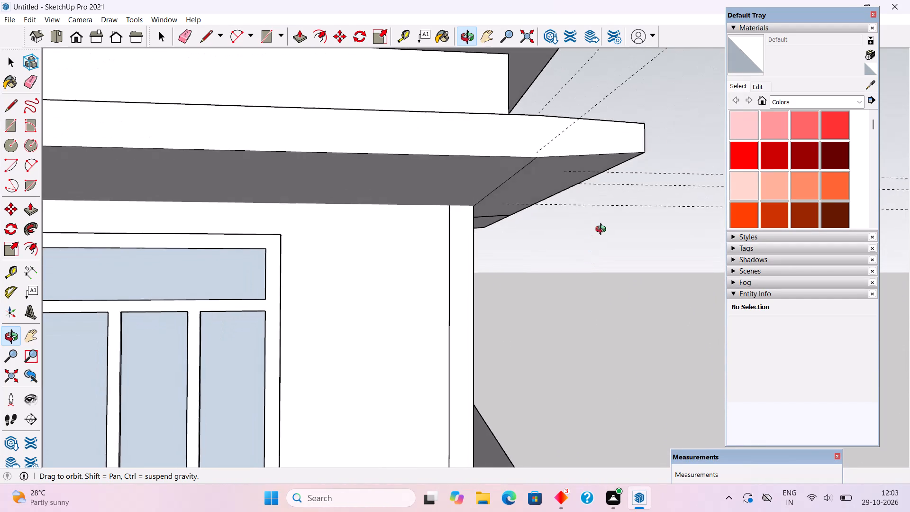
pyautogui.moveTo(603, 230); pyautogui.dragTo(621, 243, button='middle')
pyautogui.scroll(-6, 621, 243)
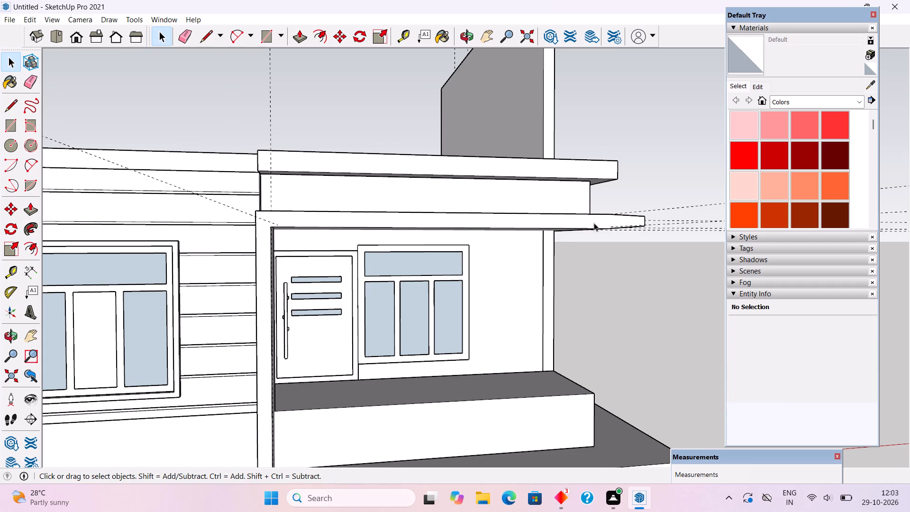
pyautogui.scroll(9, 594, 223)
pyautogui.moveTo(606, 179); pyautogui.dragTo(445, 127, button='middle')
pyautogui.scroll(-7, 430, 135)
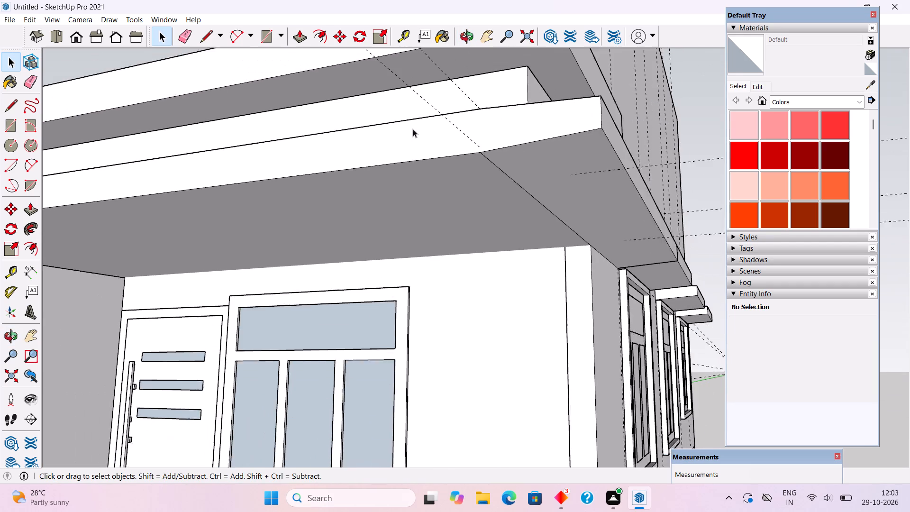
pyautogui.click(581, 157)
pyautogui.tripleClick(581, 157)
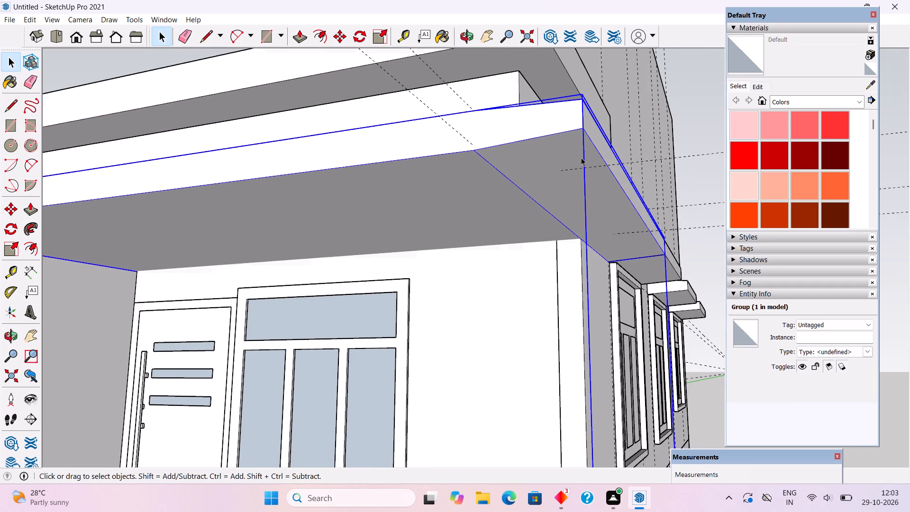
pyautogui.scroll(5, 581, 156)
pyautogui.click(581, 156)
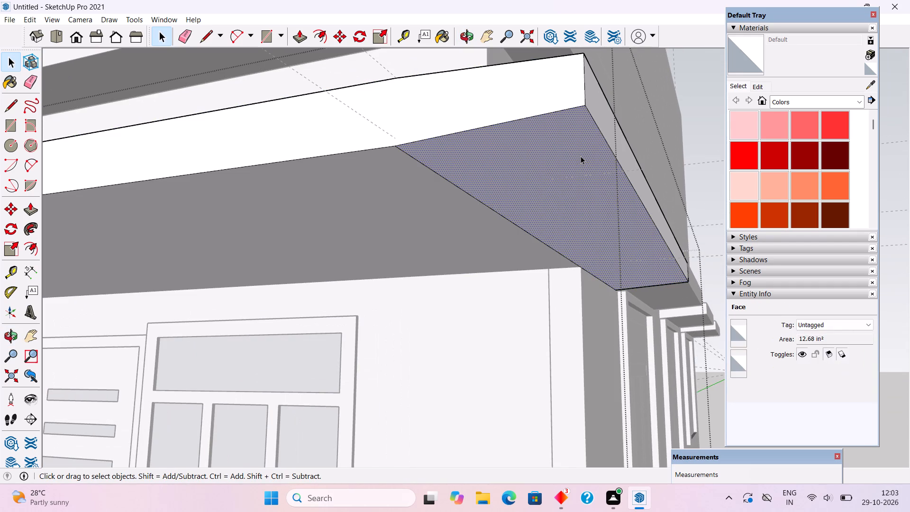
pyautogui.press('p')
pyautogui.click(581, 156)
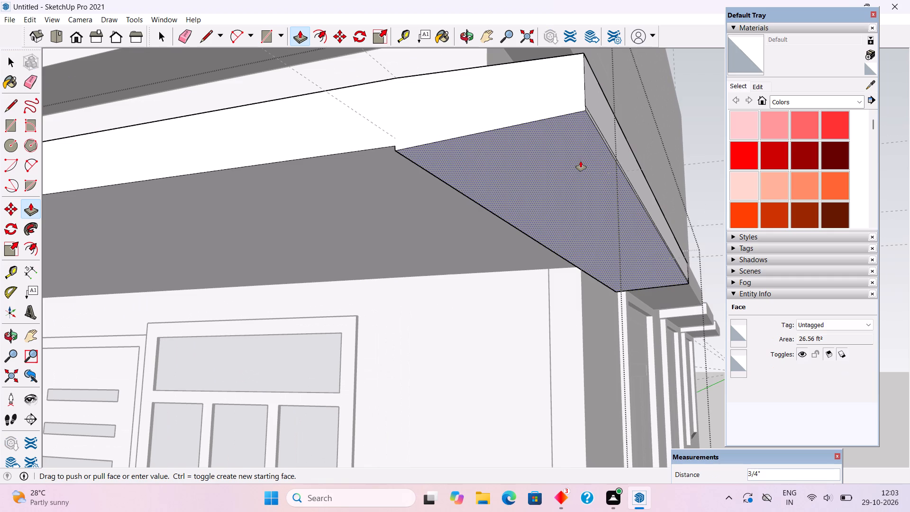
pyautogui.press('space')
# Undo the upper and lower taper cuts and the upper sloped line on the canopy slab, and close the canopy group.
pyautogui.scroll(-6, 589, 260)
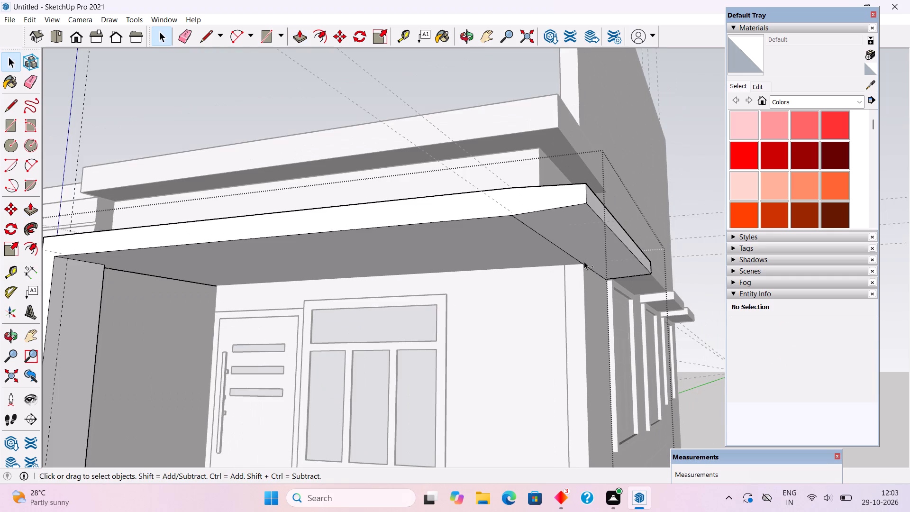
pyautogui.hotkey('ctrl', 'z')
pyautogui.hotkey('ctrl', 'z')
pyautogui.hotkey('ctrl', 'z')
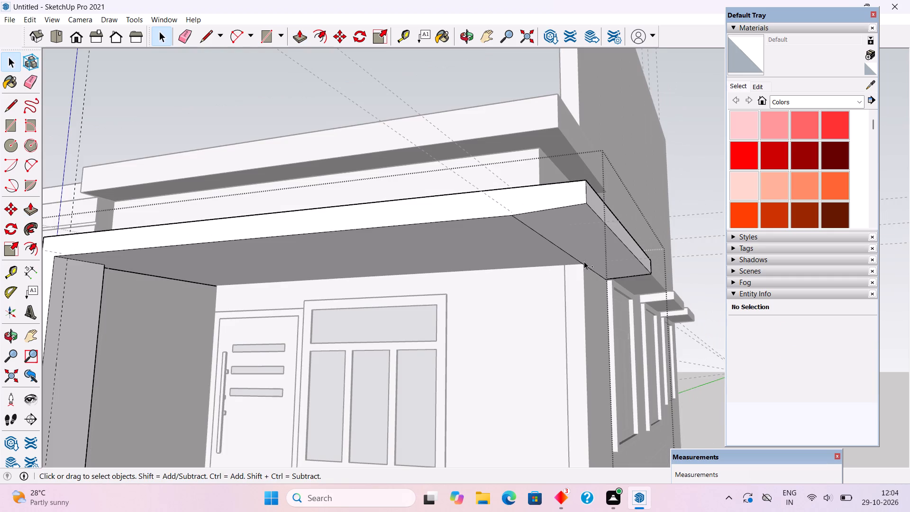
pyautogui.hotkey('ctrl', 'z')
pyautogui.hotkey('ctrl', 'z')
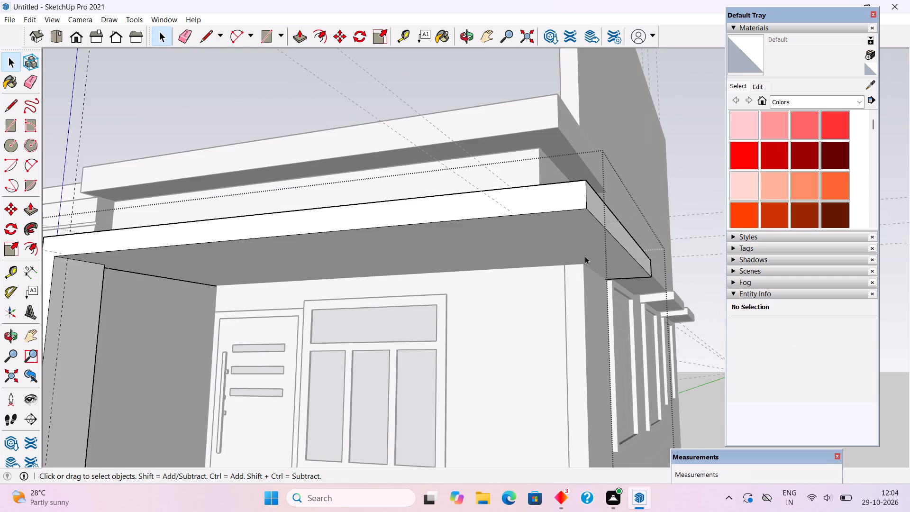
pyautogui.press('space')
pyautogui.click(695, 350)
pyautogui.scroll(2, 518, 276)
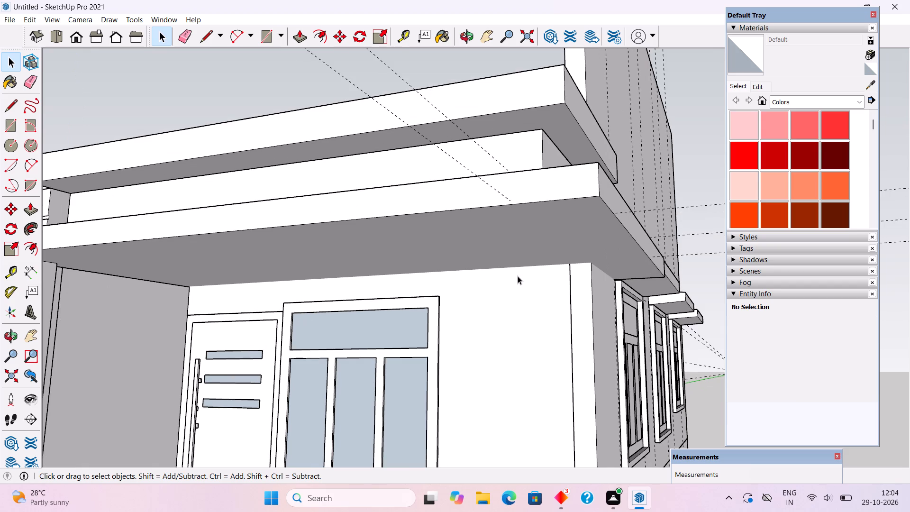
# Delete the sunshade above the side-wall window nearest the entrance canopy.
pyautogui.moveTo(525, 289); pyautogui.dragTo(476, 312, button='middle')
pyautogui.scroll(-4, 489, 310)
pyautogui.scroll(-5, 444, 294)
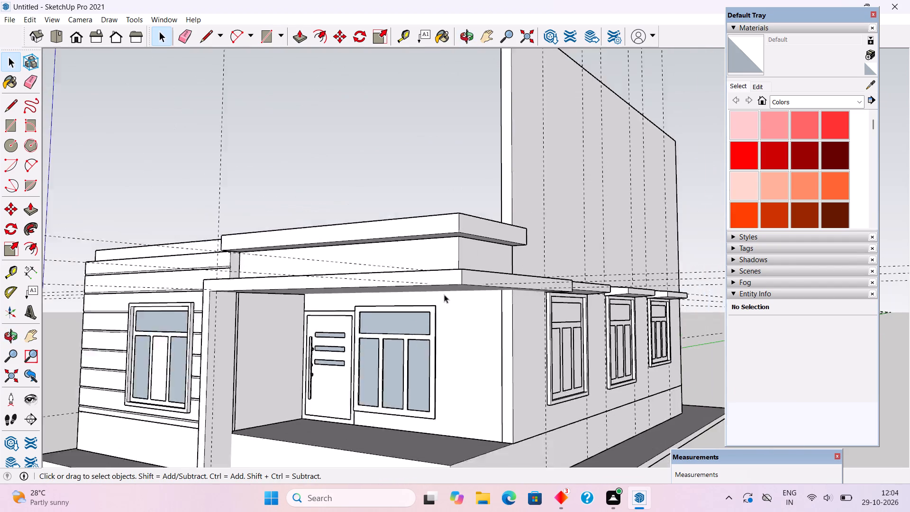
pyautogui.moveTo(695, 298); pyautogui.dragTo(336, 365, button='middle')
pyautogui.scroll(5, 482, 313)
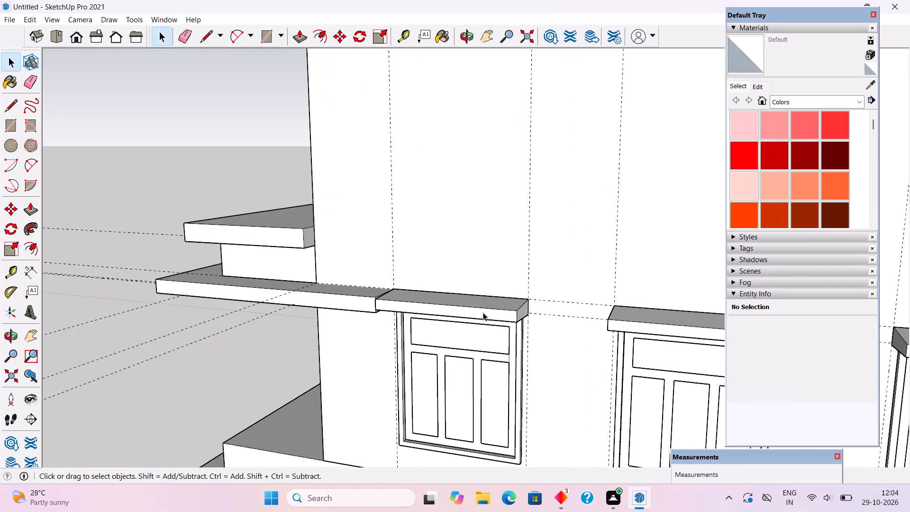
pyautogui.click(483, 312)
pyautogui.press('Delete')
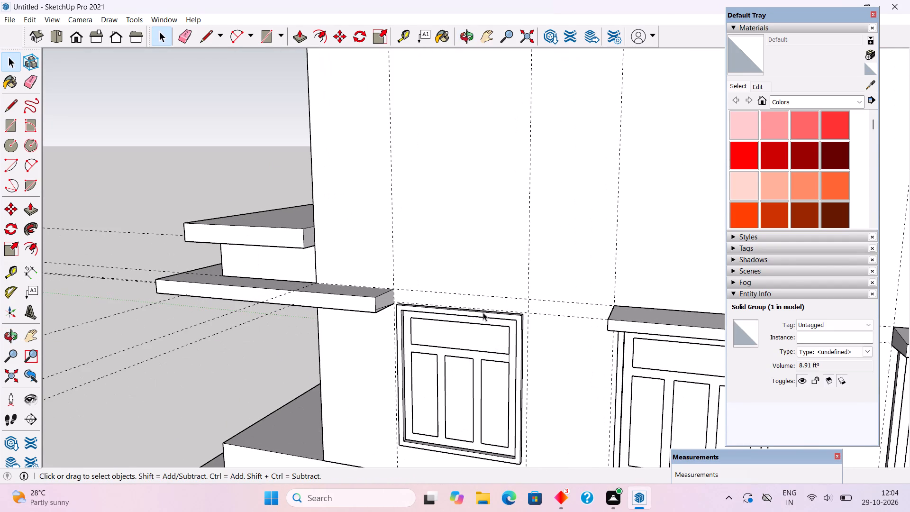
# Open the canopy group and delete the sloped line near the bottom of the slab's end face.
pyautogui.moveTo(483, 312); pyautogui.dragTo(375, 291, button='middle')
pyautogui.scroll(13, 322, 269)
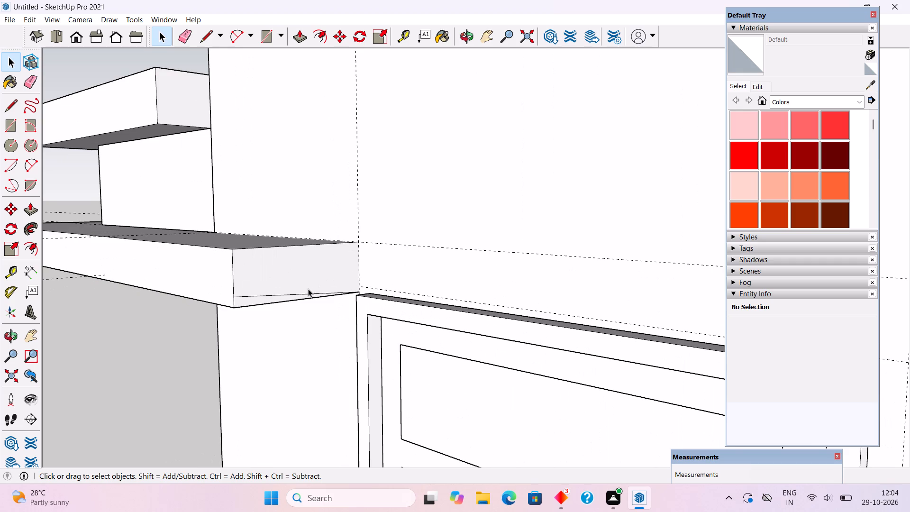
pyautogui.click(308, 293)
pyautogui.doubleClick(308, 293)
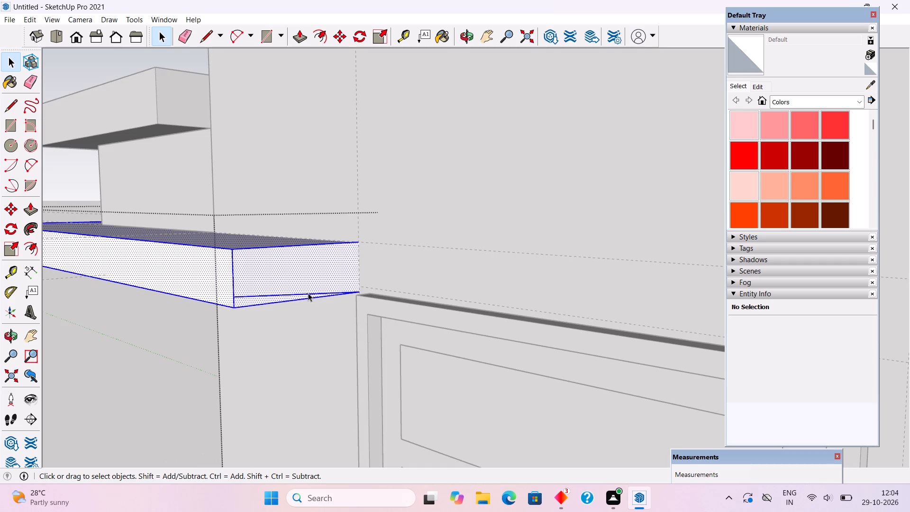
pyautogui.click(308, 293)
pyautogui.click(308, 293)
pyautogui.press('Delete')
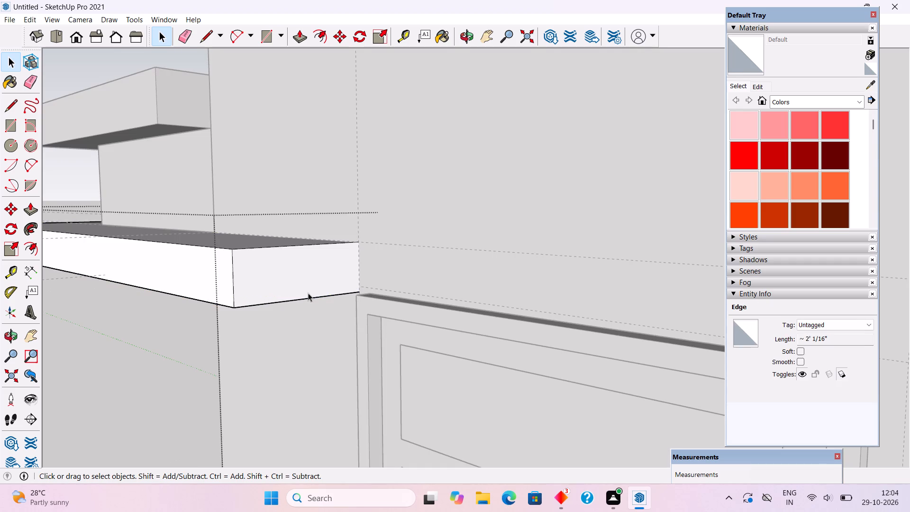
# Pull the canopy slab's end face out 7' to the guide at the first side window's far edge, and close the group.
pyautogui.press('p')
pyautogui.click(308, 293)
pyautogui.scroll(-9, 344, 285)
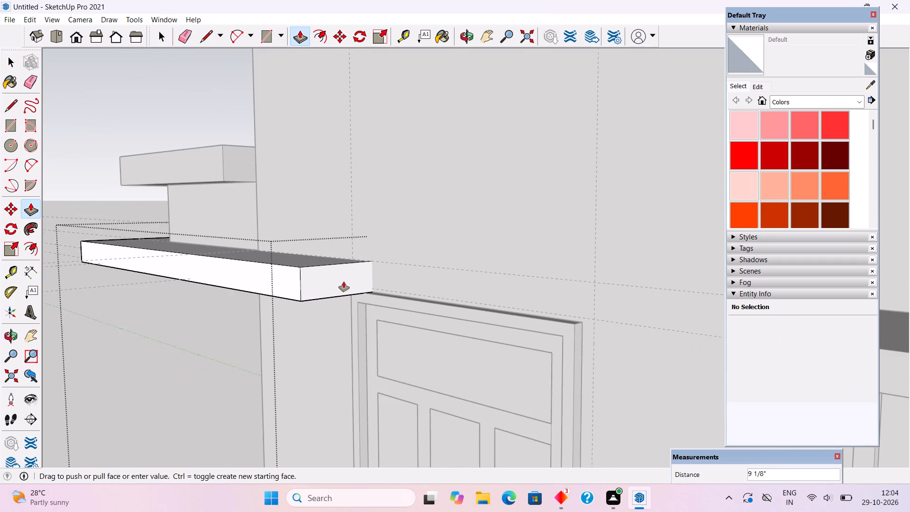
pyautogui.scroll(-2, 344, 282)
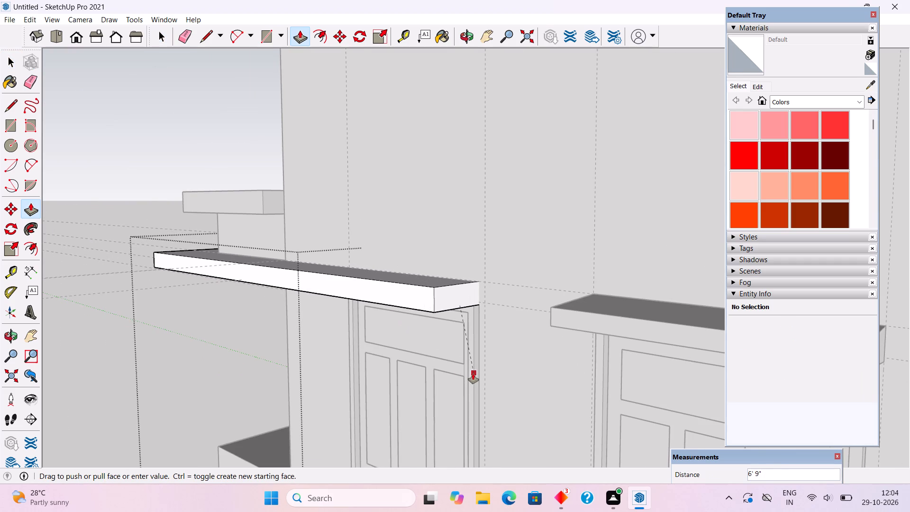
pyautogui.click(484, 238)
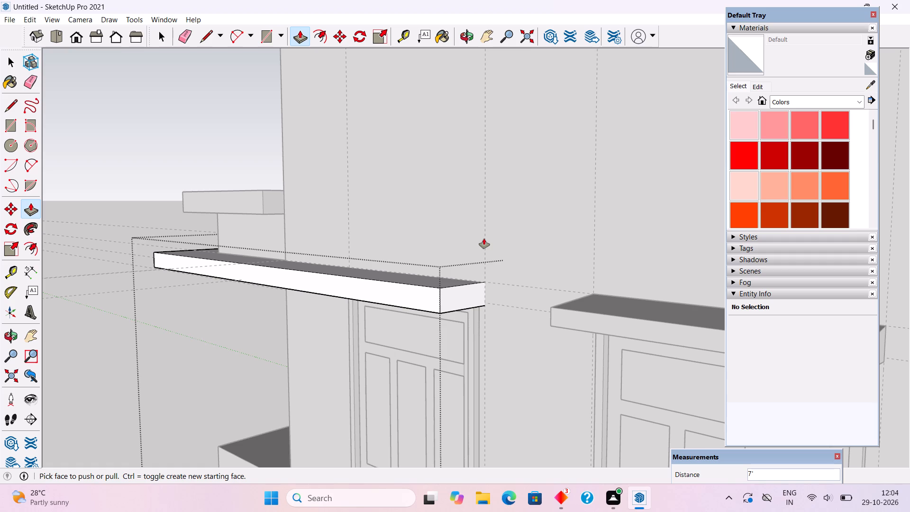
pyautogui.press('space')
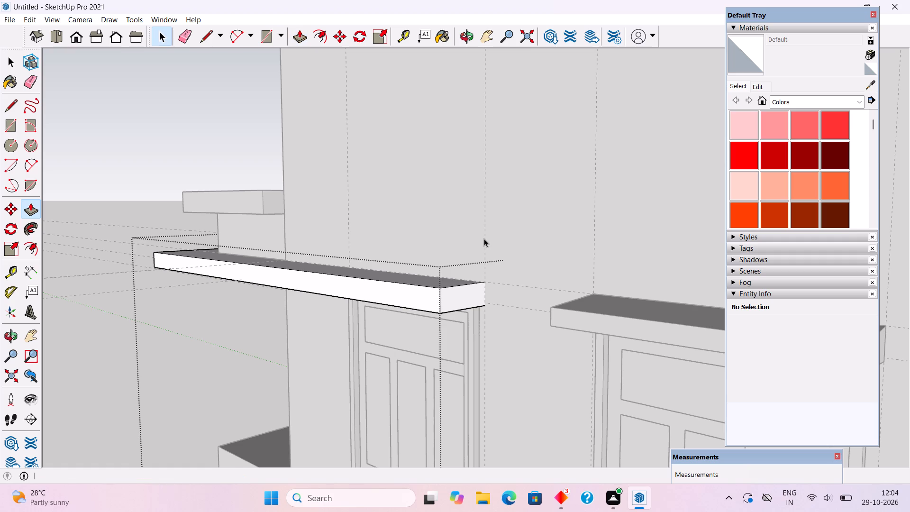
pyautogui.scroll(-11, 484, 238)
pyautogui.click(338, 200)
# Examine the extended canopy along the side wall, the entrance porch, and the roof step above the strip-detailed wall.
pyautogui.scroll(-5, 273, 231)
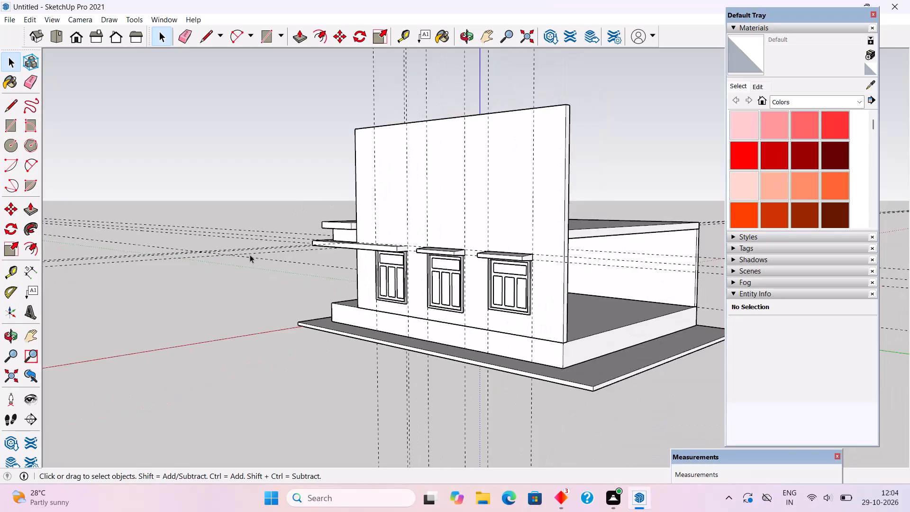
pyautogui.moveTo(244, 256); pyautogui.dragTo(560, 224, button='middle')
pyautogui.scroll(1, 560, 224)
pyautogui.scroll(6, 496, 283)
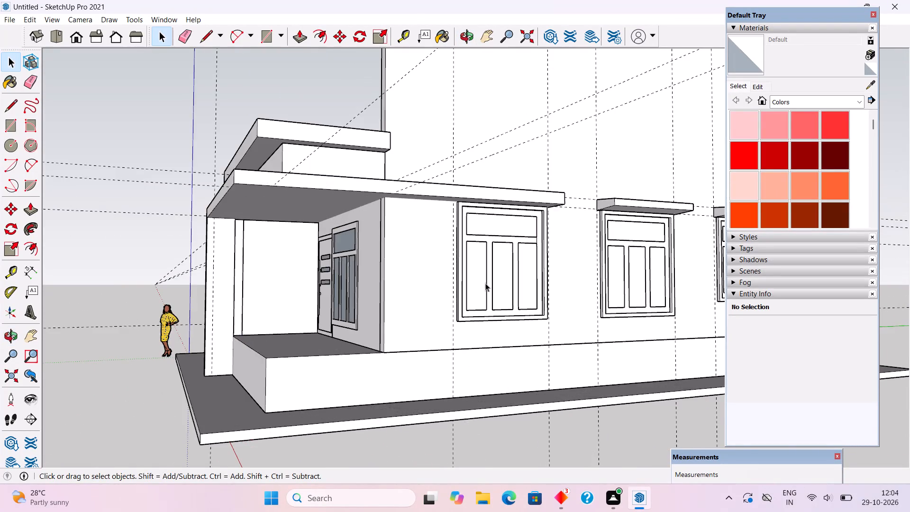
pyautogui.moveTo(479, 274); pyautogui.dragTo(591, 269, button='middle')
pyautogui.scroll(1, 591, 269)
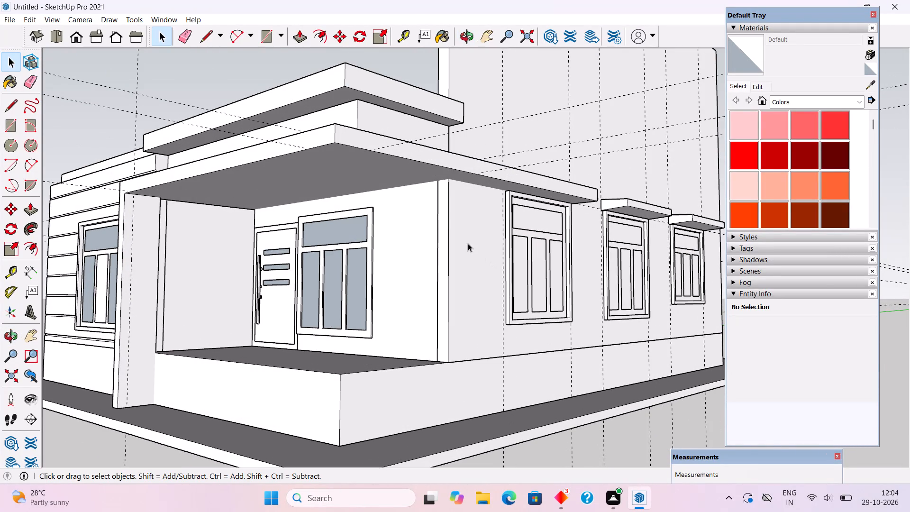
pyautogui.moveTo(431, 205); pyautogui.dragTo(557, 248, button='middle')
pyautogui.scroll(-1, 524, 267)
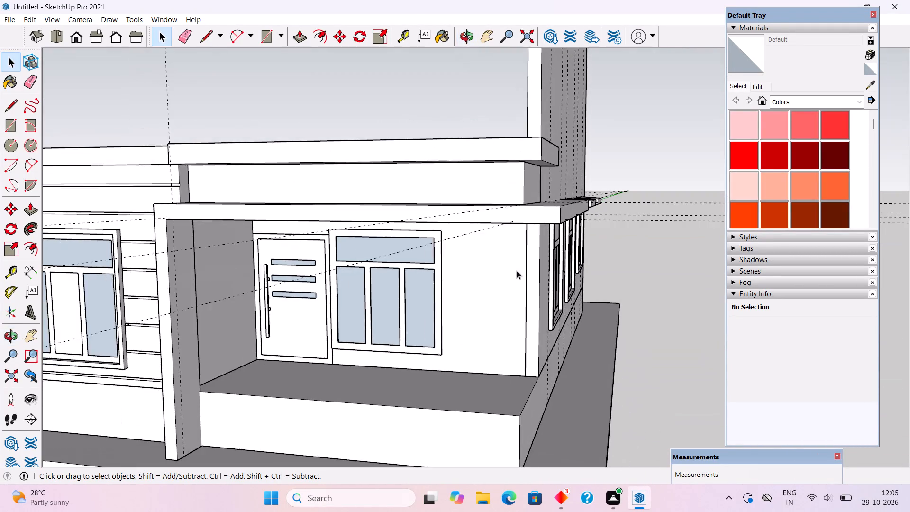
pyautogui.scroll(-8, 499, 265)
pyautogui.moveTo(433, 240); pyautogui.dragTo(318, 240, button='middle')
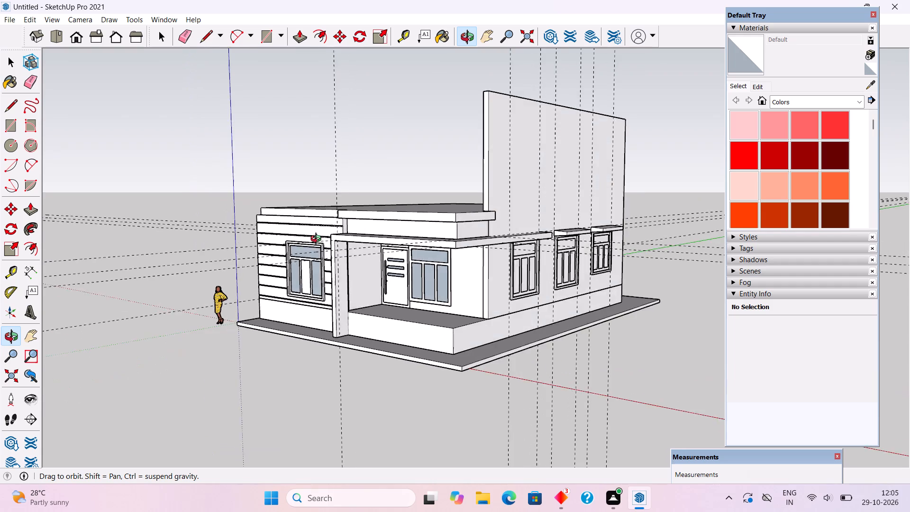
pyautogui.moveTo(318, 240); pyautogui.dragTo(382, 243, button='middle')
pyautogui.scroll(3, 382, 243)
pyautogui.scroll(4, 227, 206)
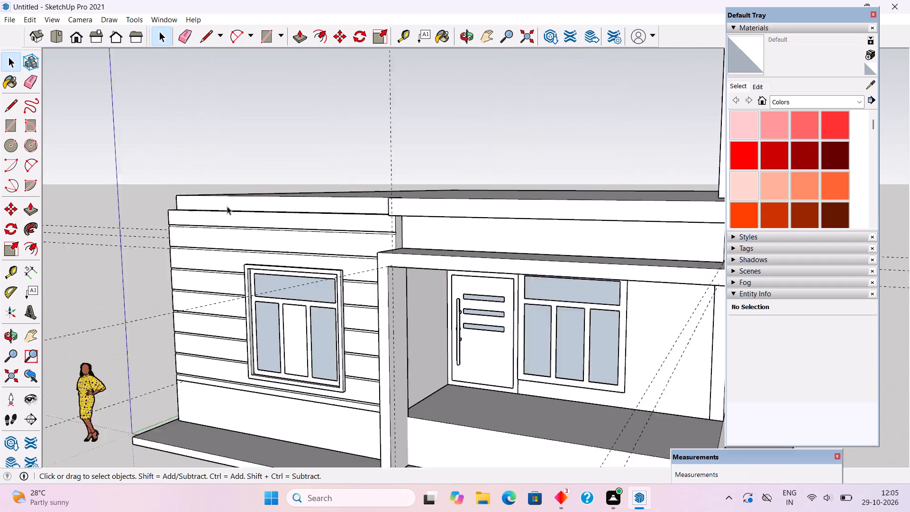
pyautogui.scroll(1, 227, 206)
pyautogui.scroll(4, 343, 222)
pyautogui.moveTo(483, 252); pyautogui.dragTo(474, 333, button='middle')
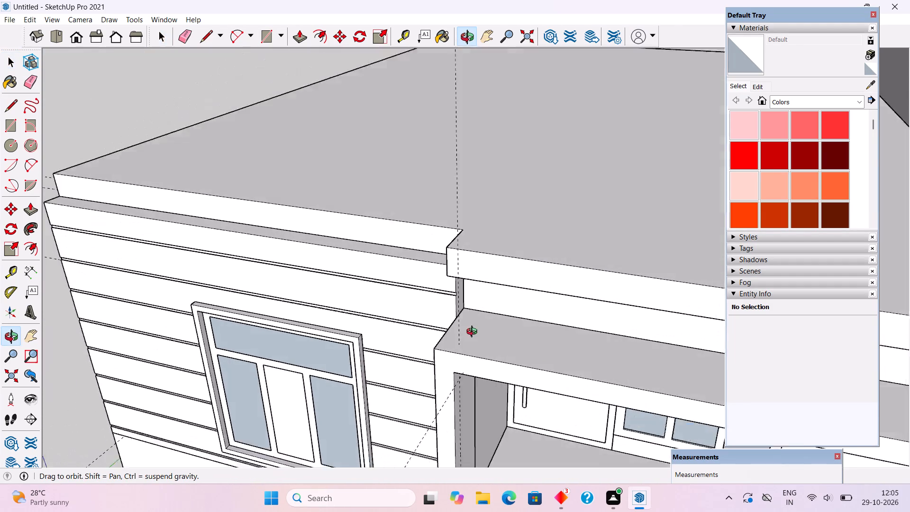
pyautogui.moveTo(474, 333); pyautogui.dragTo(460, 328, button='middle')
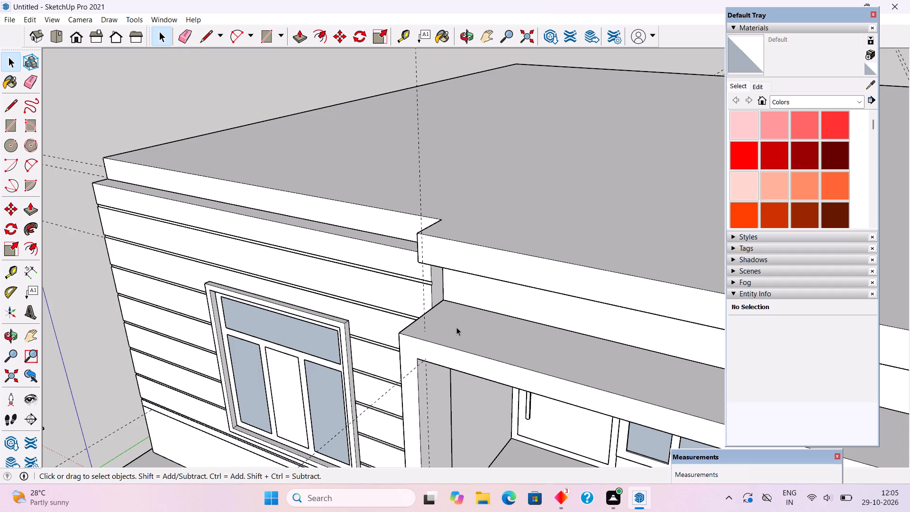
# Examine the whole house from the front corner and above, and compare the canopy with the remaining window sunshades along the side wall.
pyautogui.scroll(-5, 337, 293)
pyautogui.scroll(-16, 246, 250)
pyautogui.moveTo(409, 302); pyautogui.dragTo(419, 239, button='middle')
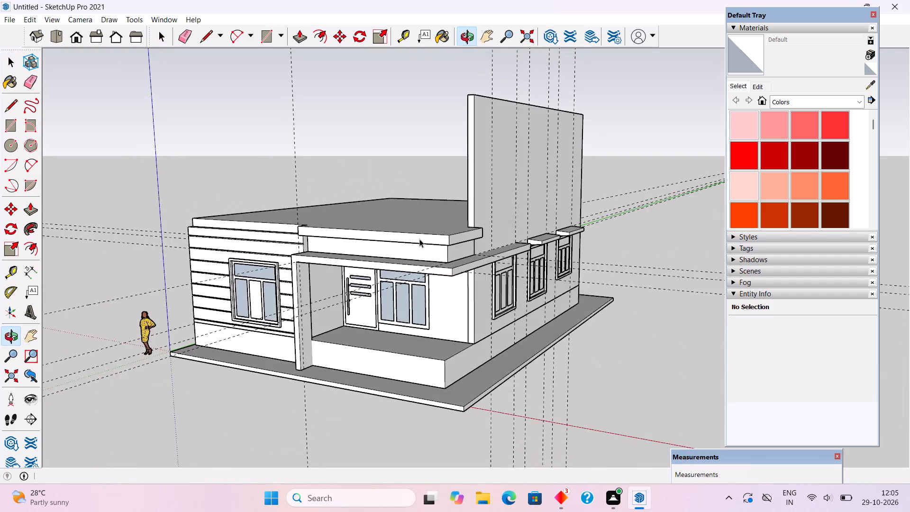
pyautogui.scroll(3, 419, 239)
pyautogui.moveTo(415, 265); pyautogui.dragTo(364, 262, button='middle')
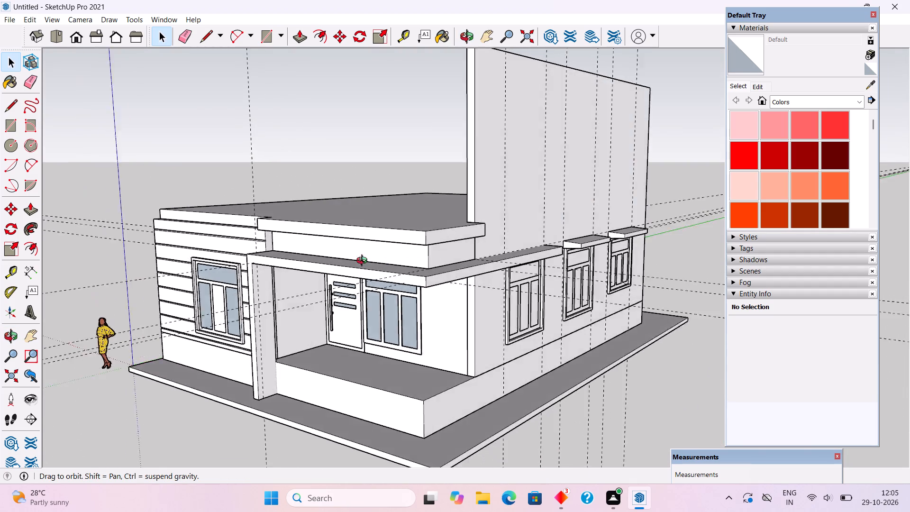
pyautogui.moveTo(364, 262); pyautogui.dragTo(297, 350, button='middle')
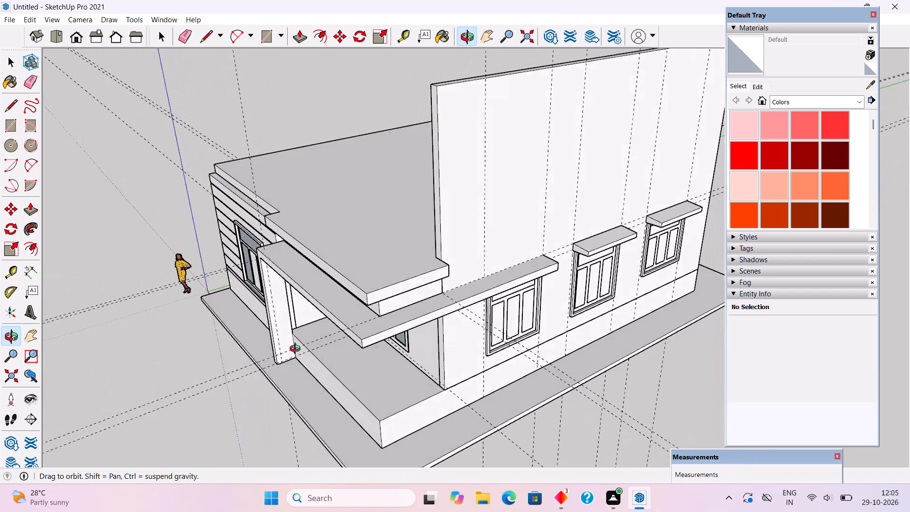
pyautogui.moveTo(297, 350); pyautogui.dragTo(323, 390, button='middle')
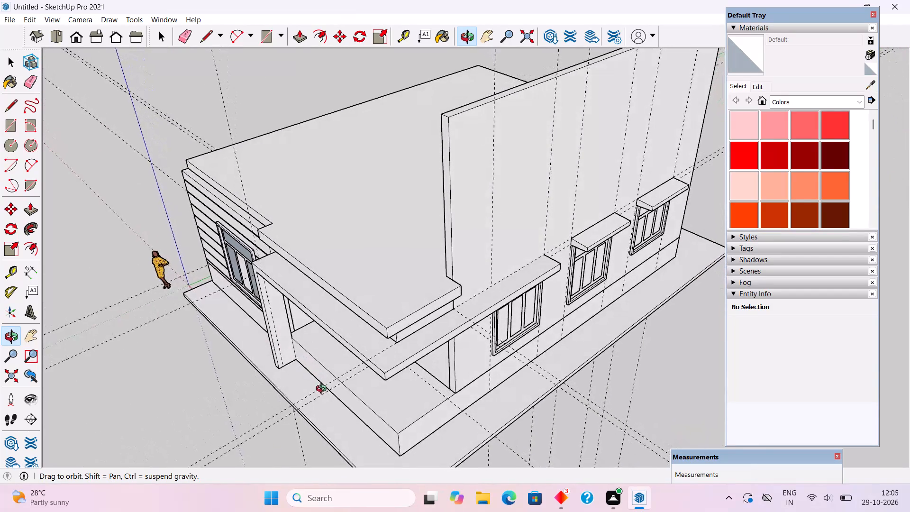
pyautogui.moveTo(323, 390); pyautogui.dragTo(193, 316, button='middle')
pyautogui.scroll(-4, 193, 316)
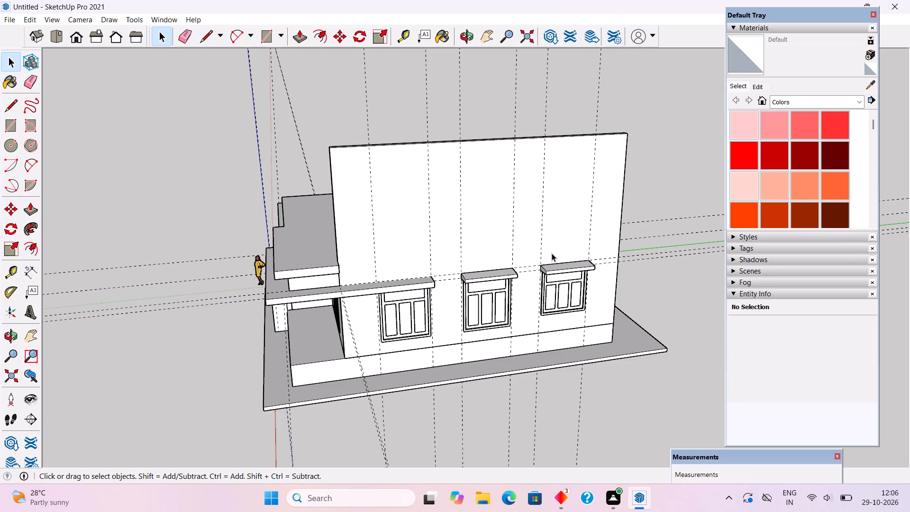
pyautogui.scroll(6, 538, 254)
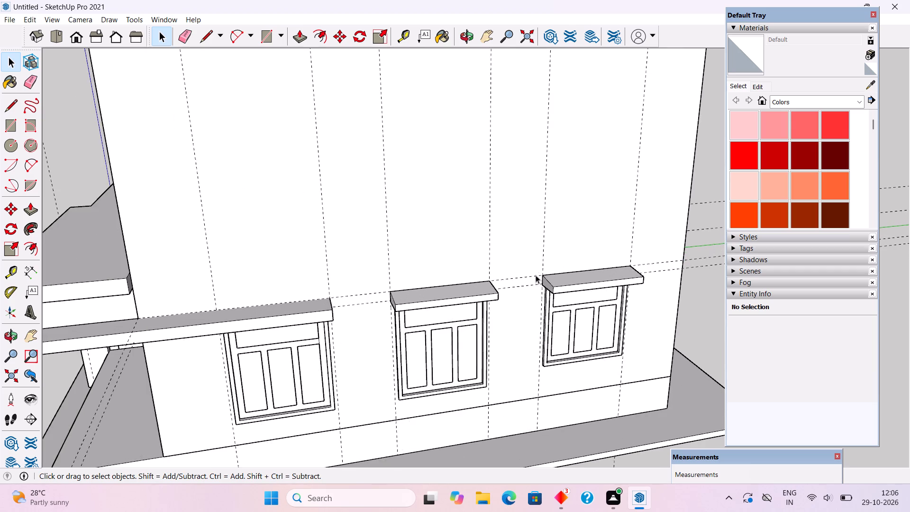
pyautogui.scroll(-6, 536, 275)
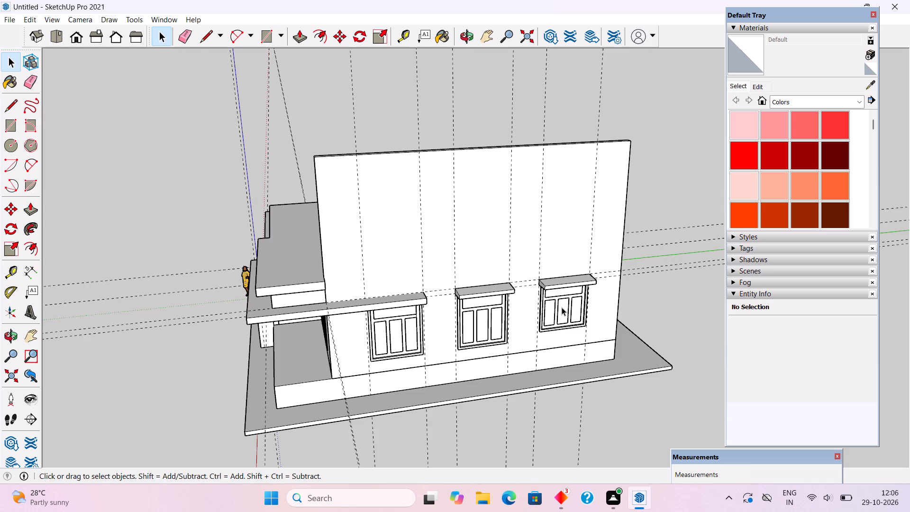
pyautogui.moveTo(564, 314); pyautogui.dragTo(553, 255, button='middle')
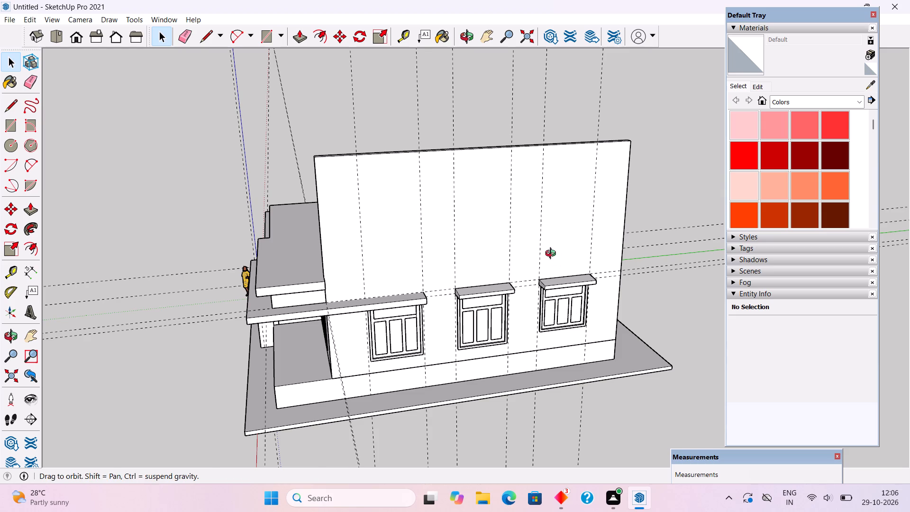
pyautogui.moveTo(553, 255); pyautogui.dragTo(548, 246, button='middle')
pyautogui.moveTo(564, 330); pyautogui.dragTo(581, 308, button='middle')
pyautogui.scroll(4, 581, 308)
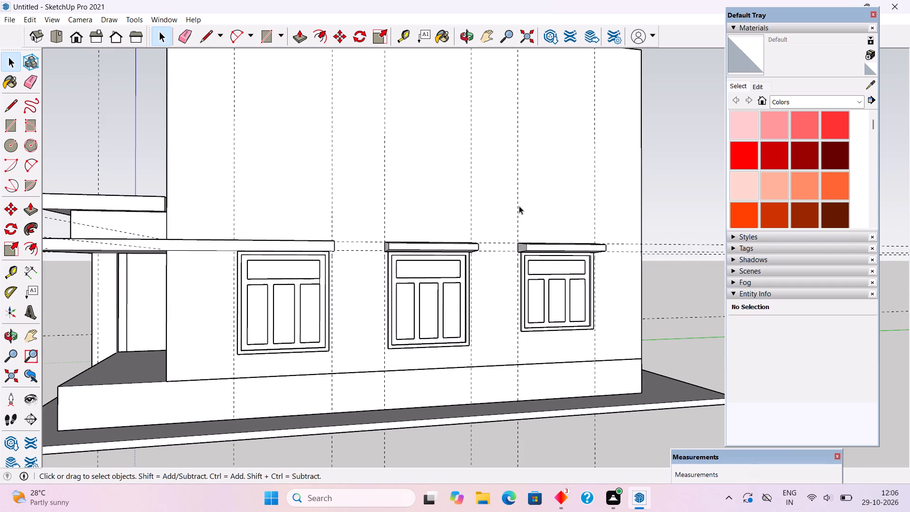
# Explode the tall side wall's group into loose geometry.
pyautogui.scroll(-6, 526, 274)
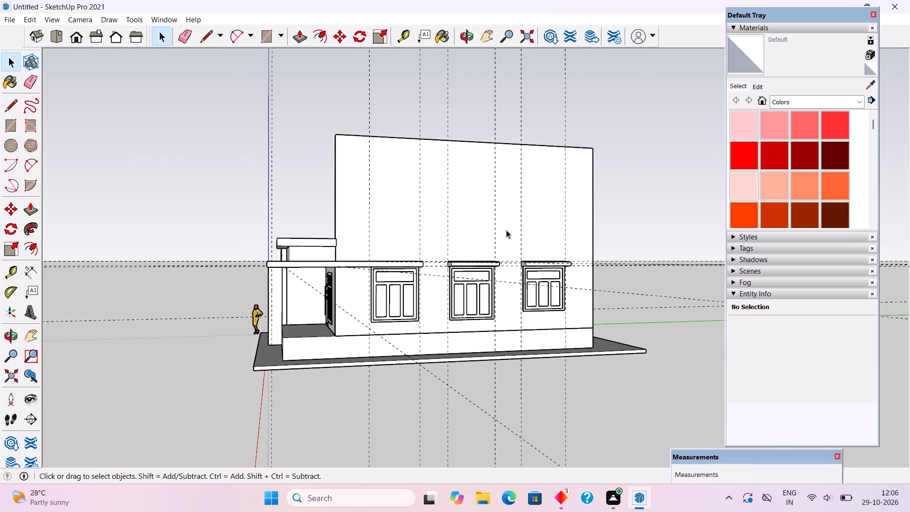
pyautogui.click(506, 229)
pyautogui.rightClick(506, 229)
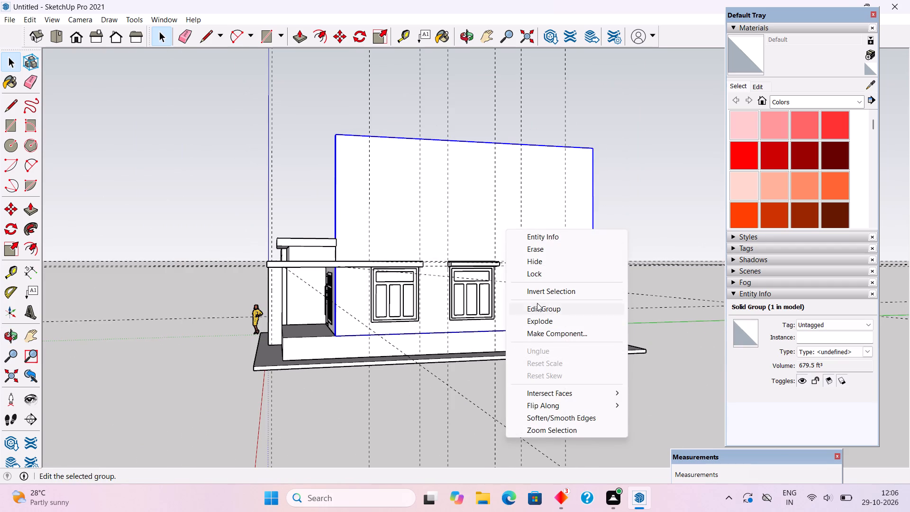
pyautogui.click(544, 321)
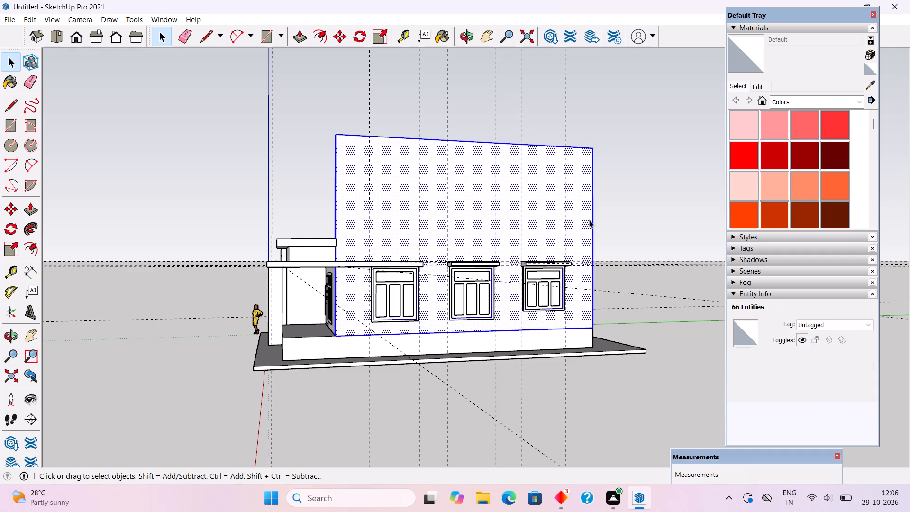
pyautogui.click(628, 223)
# Draw two parallel 9" lines across the side wall's top face, between the second and third windows.
pyautogui.moveTo(422, 216); pyautogui.dragTo(368, 502, button='middle')
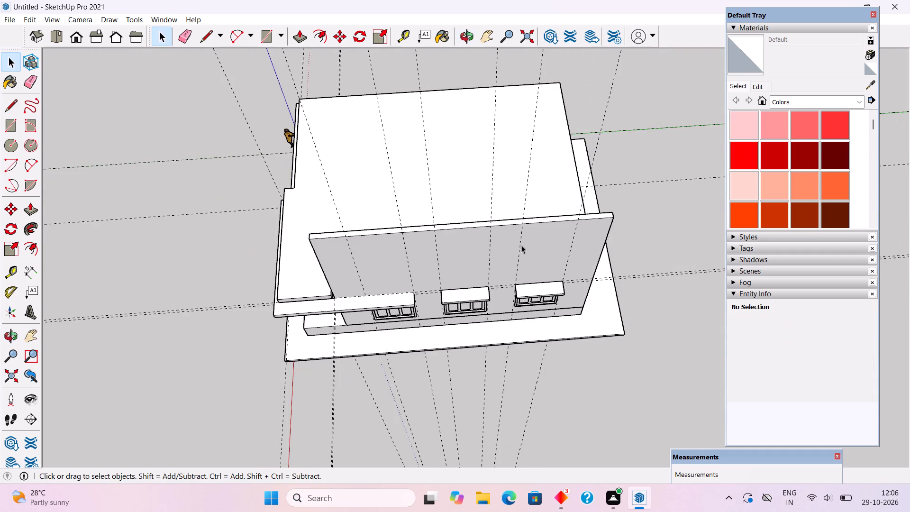
pyautogui.scroll(10, 521, 244)
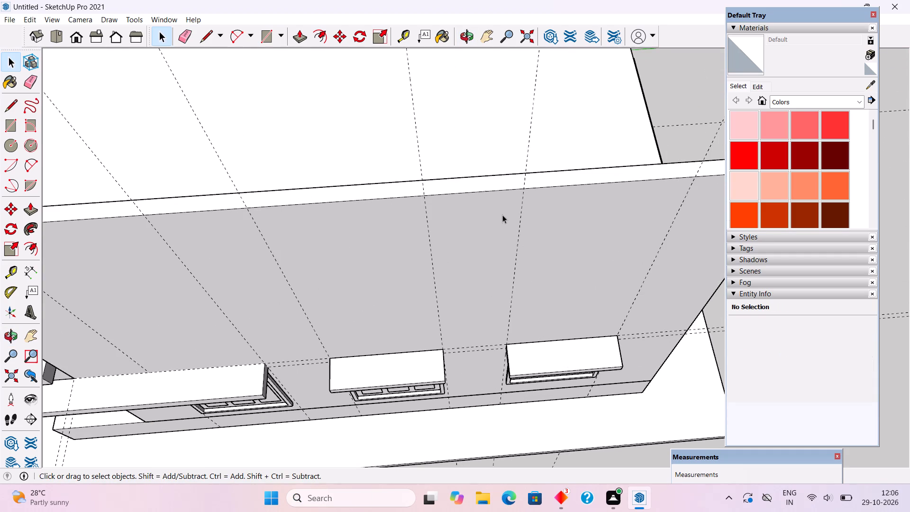
pyautogui.scroll(4, 502, 215)
pyautogui.moveTo(514, 194); pyautogui.dragTo(526, 249, button='middle')
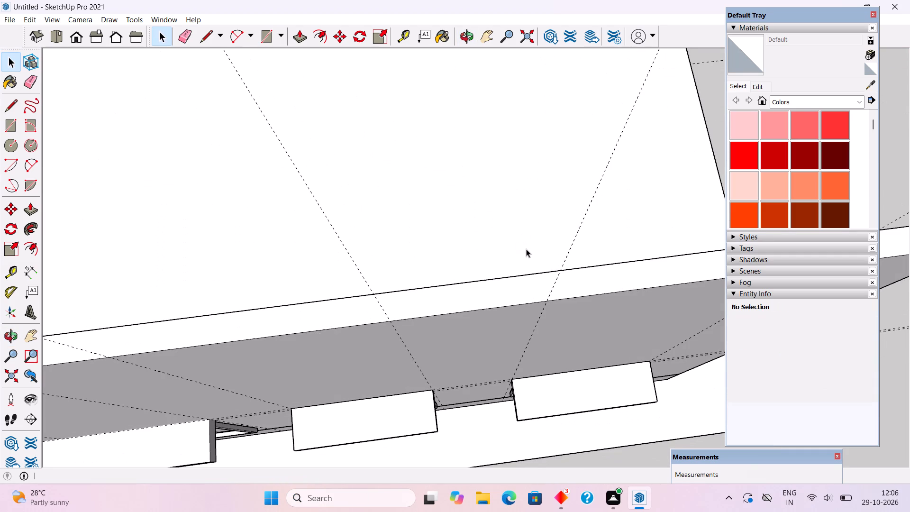
pyautogui.press('l')
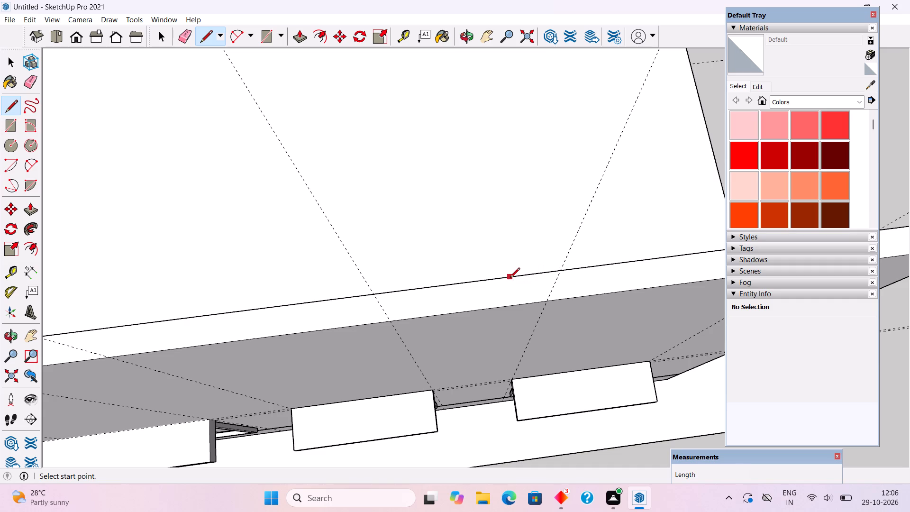
pyautogui.click(510, 278)
pyautogui.click(517, 307)
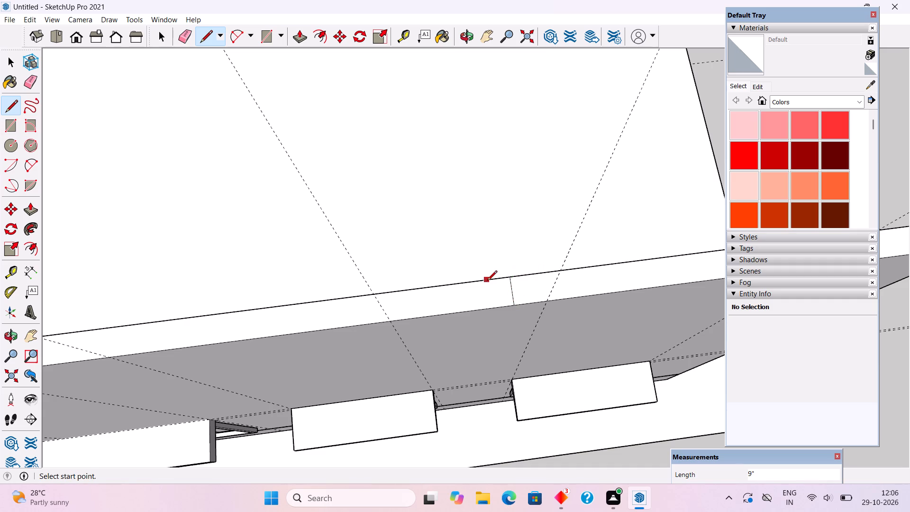
pyautogui.click(491, 281)
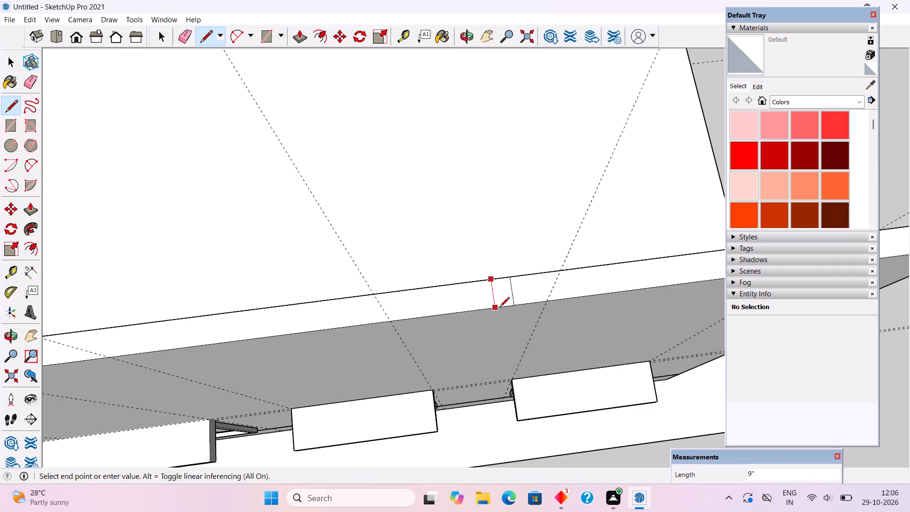
pyautogui.click(500, 308)
pyautogui.press('space')
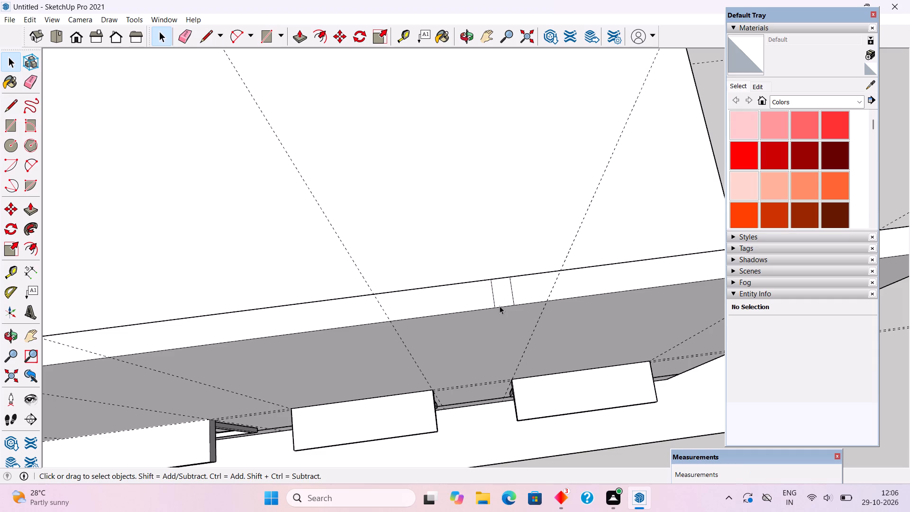
# Push the narrow strip between the two lines down 27' to the wall's base, cutting a vertical gap through the wall.
pyautogui.press('p')
pyautogui.click(501, 282)
pyautogui.scroll(-7, 514, 371)
pyautogui.moveTo(500, 399); pyautogui.dragTo(496, 396, button='middle')
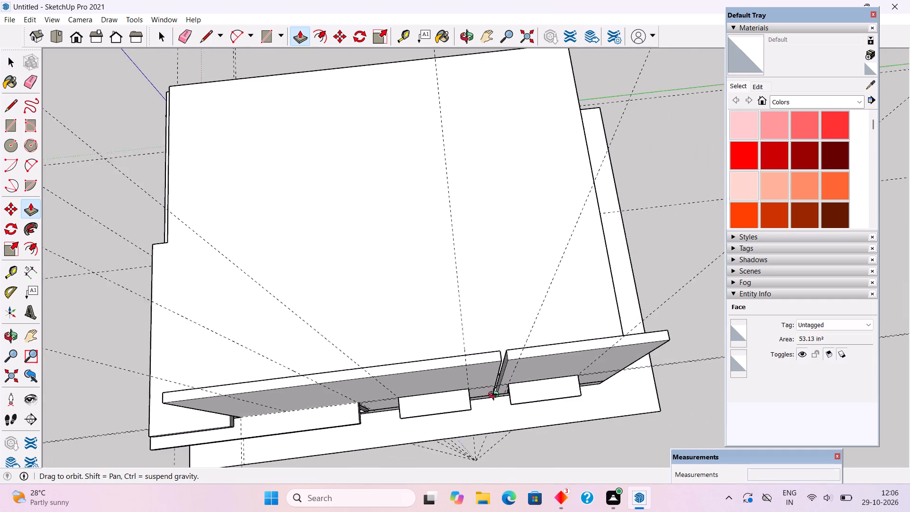
pyautogui.moveTo(496, 396); pyautogui.dragTo(482, 201, button='middle')
pyautogui.scroll(8, 487, 428)
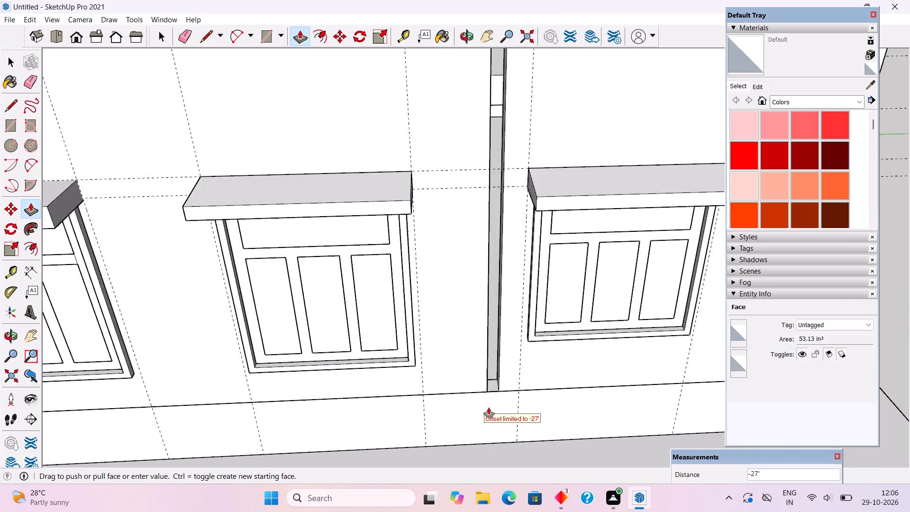
pyautogui.scroll(8, 489, 408)
pyautogui.click(494, 394)
pyautogui.press('space')
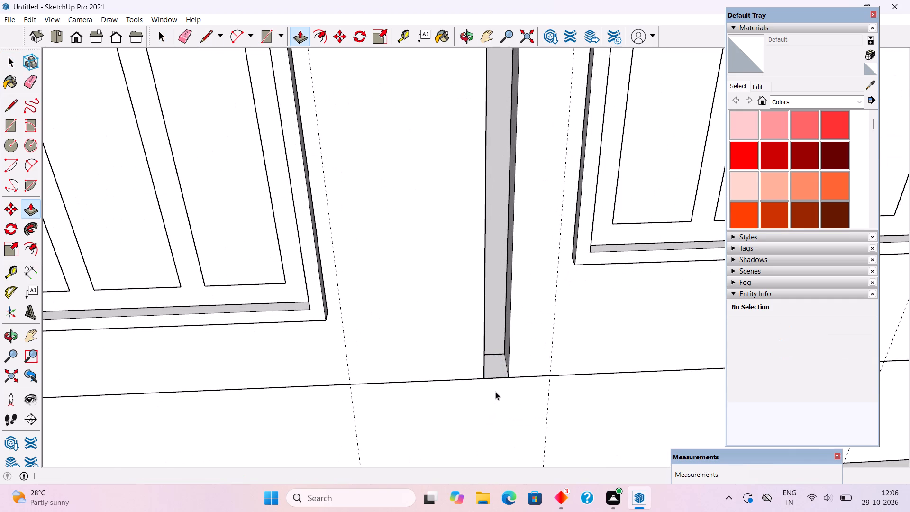
# Delete the two leftover edges at the bottom of the gap and select the separated wall section around the third window.
pyautogui.scroll(9, 508, 355)
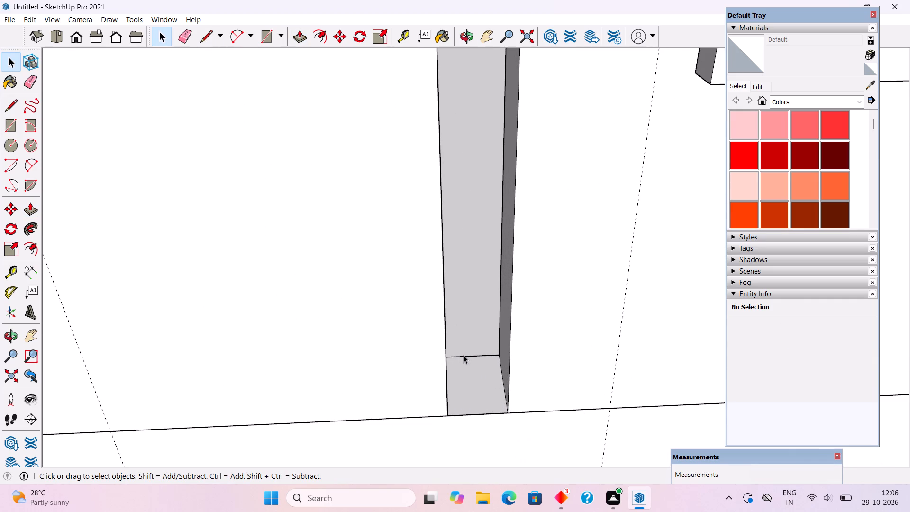
pyautogui.click(464, 355)
pyautogui.press('Delete')
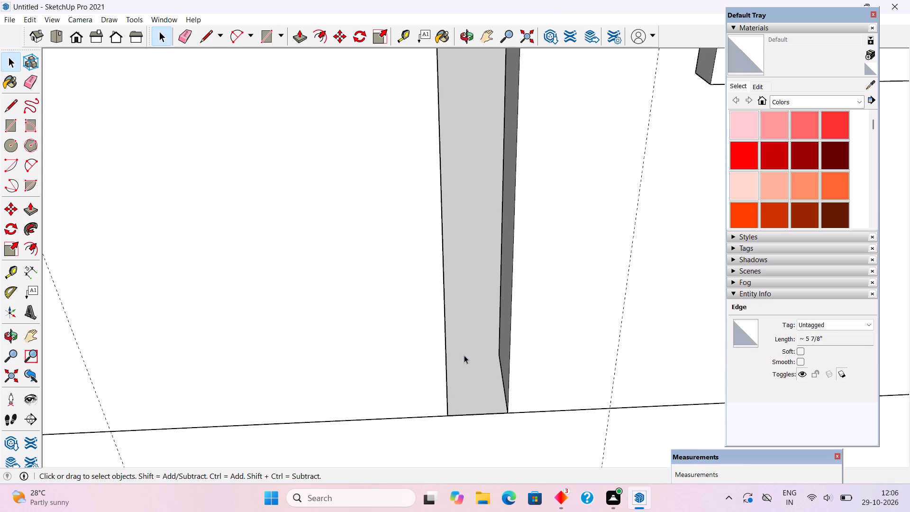
pyautogui.moveTo(464, 357); pyautogui.dragTo(574, 332, button='middle')
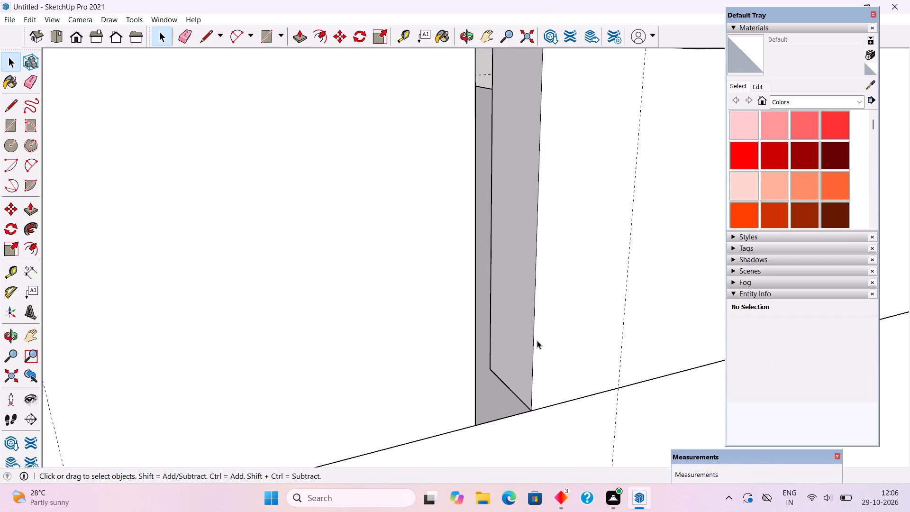
pyautogui.click(535, 340)
pyautogui.tripleClick(535, 341)
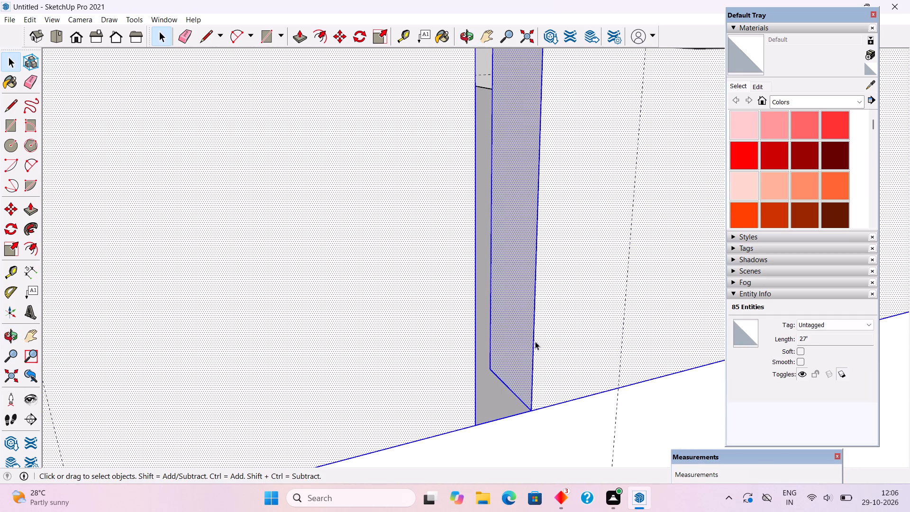
pyautogui.click(516, 412)
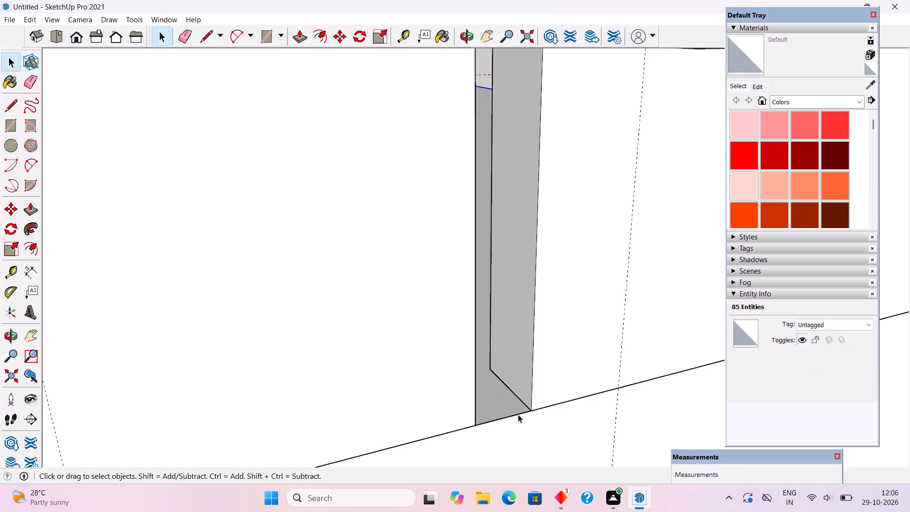
pyautogui.click(518, 414)
pyautogui.press('Delete')
pyautogui.tripleClick(530, 386)
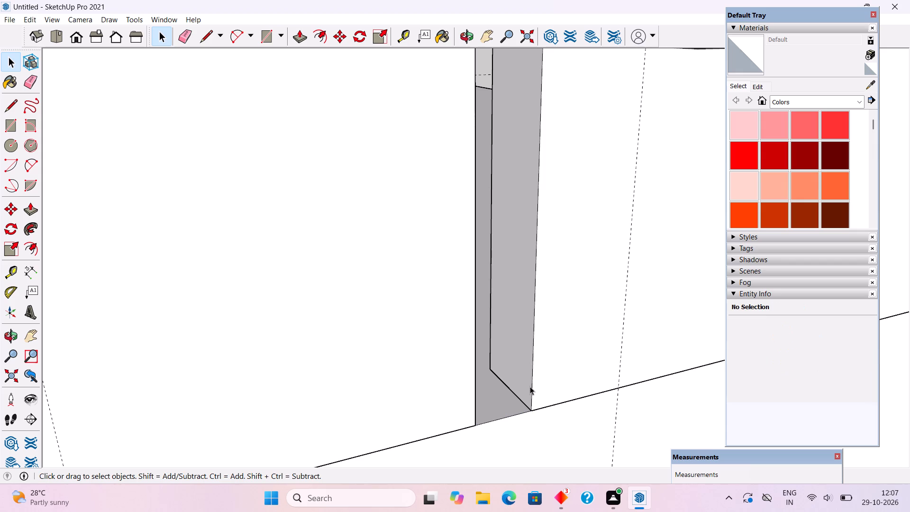
# Open the plinth group, pull its rear end face beyond the third window out 5', and close the group.
pyautogui.scroll(-10, 530, 386)
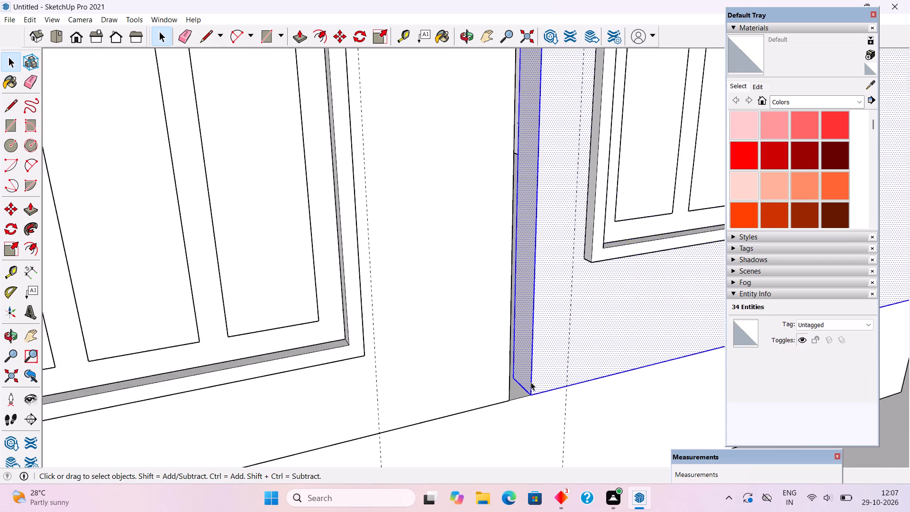
pyautogui.scroll(-19, 531, 382)
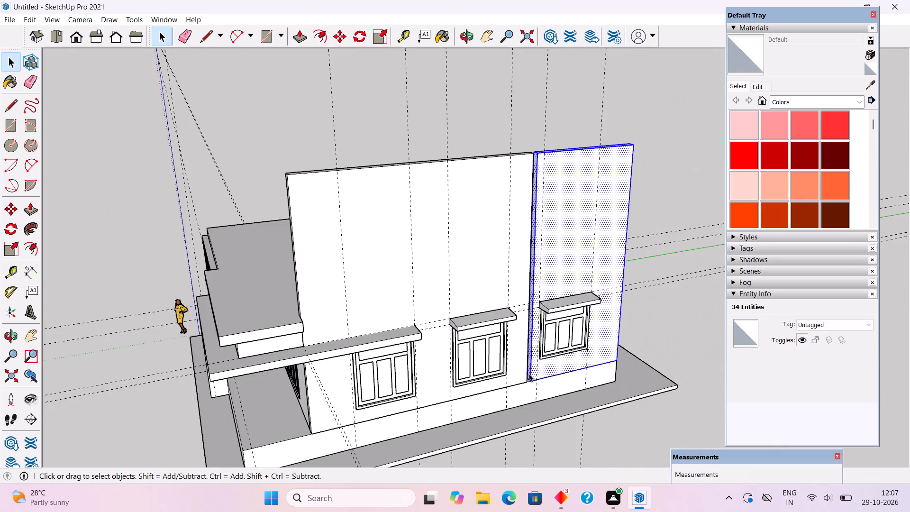
pyautogui.moveTo(525, 369); pyautogui.dragTo(432, 285, button='middle')
pyautogui.scroll(-10, 445, 374)
pyautogui.scroll(2, 565, 378)
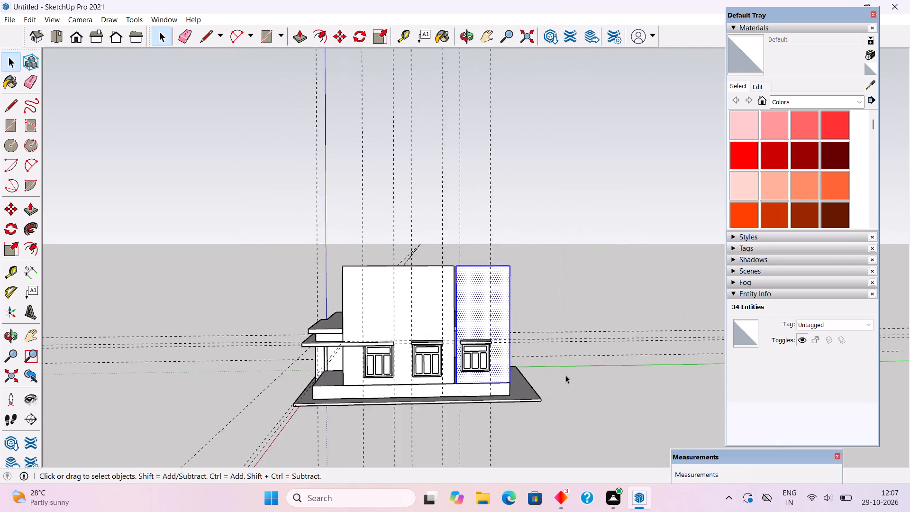
pyautogui.scroll(7, 565, 375)
pyautogui.moveTo(545, 372); pyautogui.dragTo(418, 383, button='middle')
pyautogui.scroll(5, 439, 385)
pyautogui.tripleClick(492, 382)
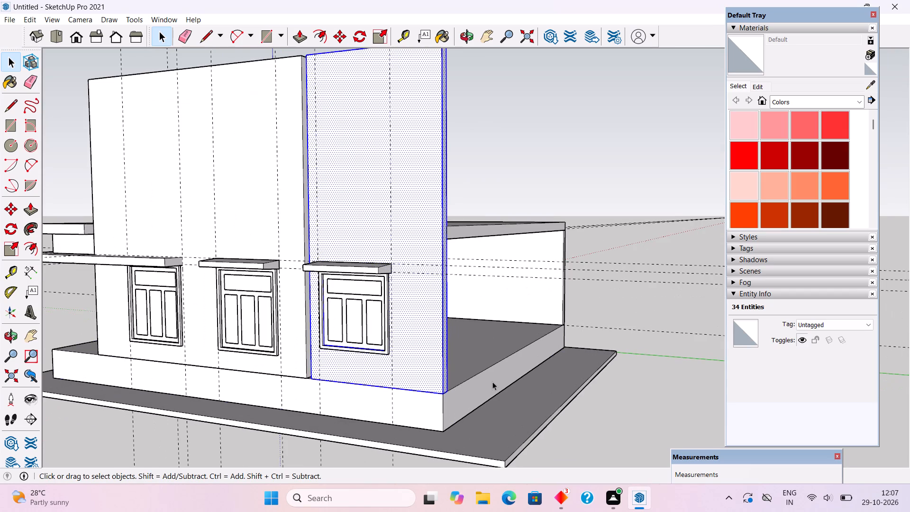
pyautogui.press('p')
pyautogui.click(492, 382)
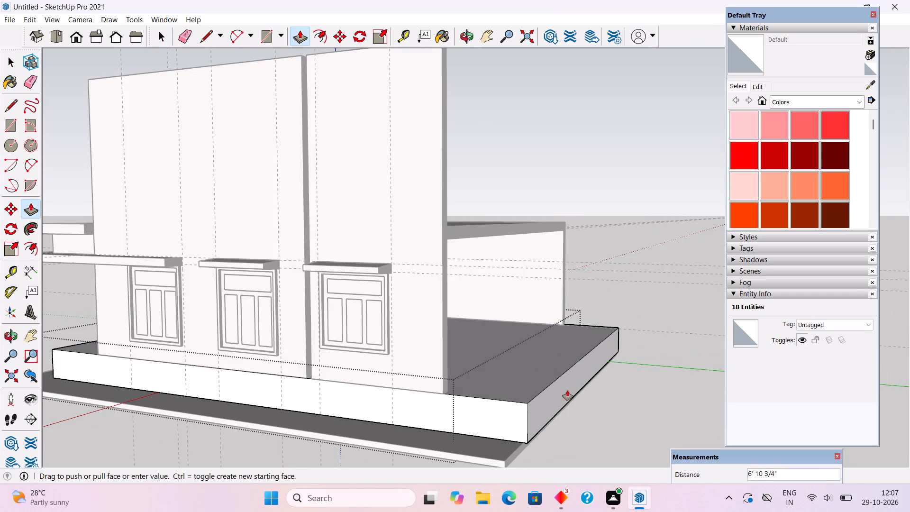
pyautogui.write("5'")
pyautogui.press('Return')
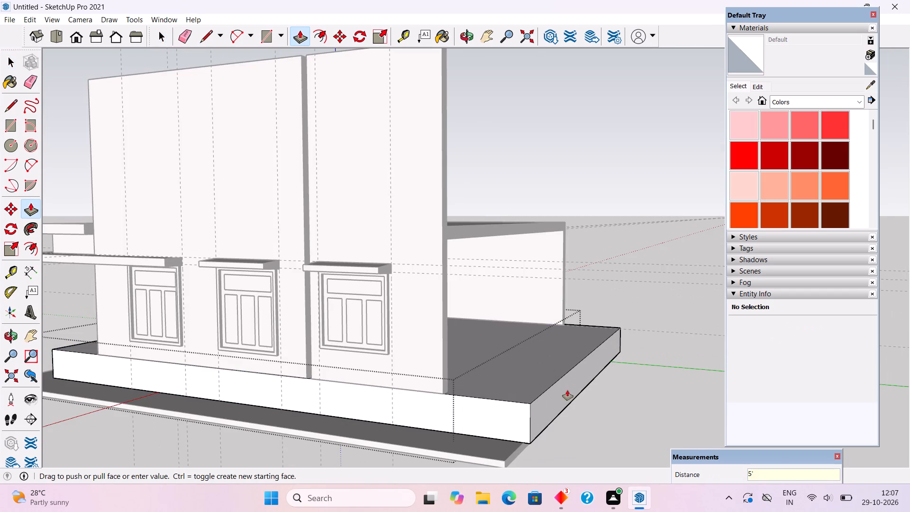
pyautogui.press('space')
pyautogui.click(579, 429)
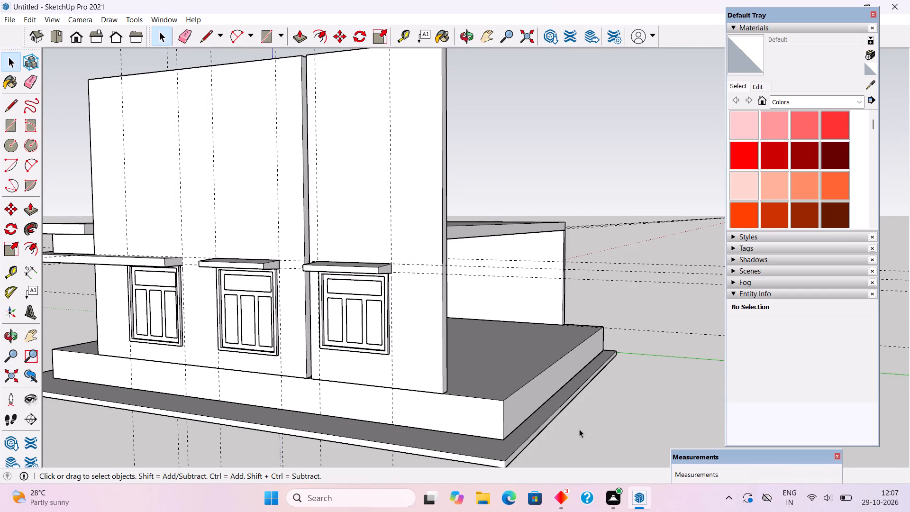
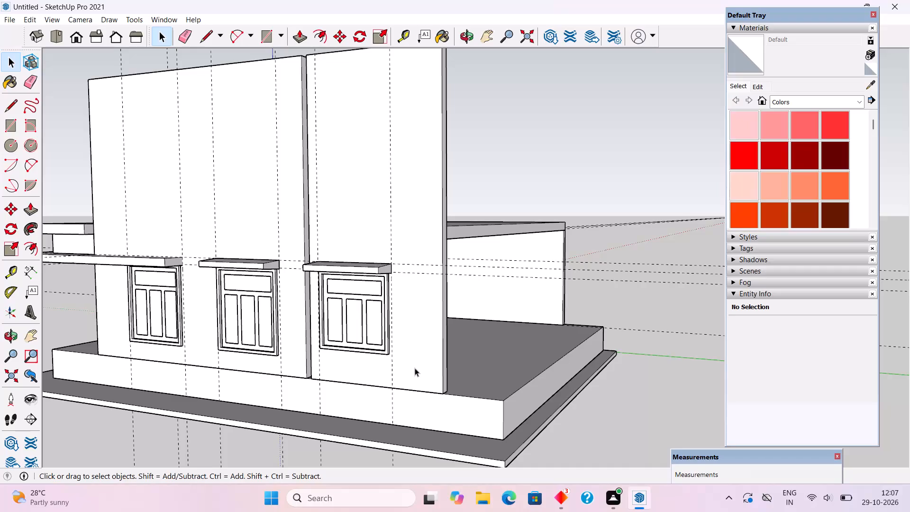
# Select all connected geometry of the narrow end wall beside the large wall and make it a group.
pyautogui.click(415, 368)
pyautogui.moveTo(404, 346); pyautogui.dragTo(537, 422, button='middle')
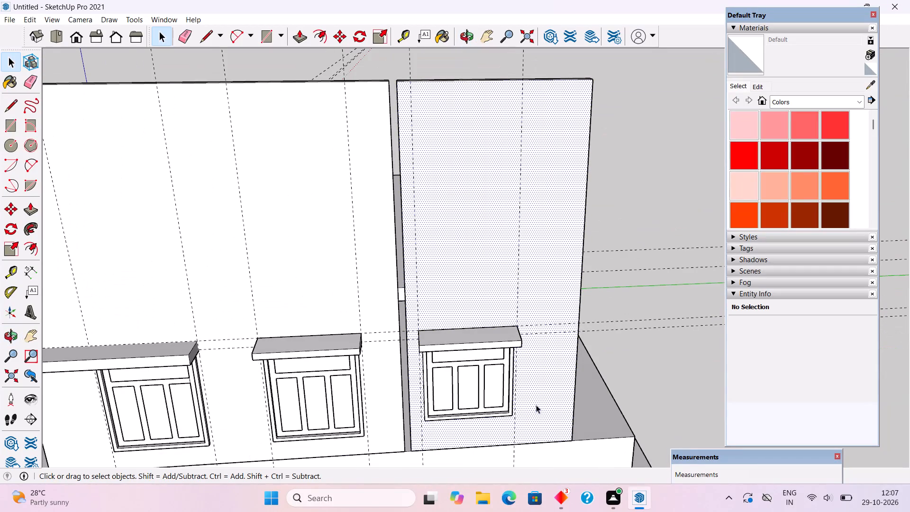
pyautogui.tripleClick(541, 281)
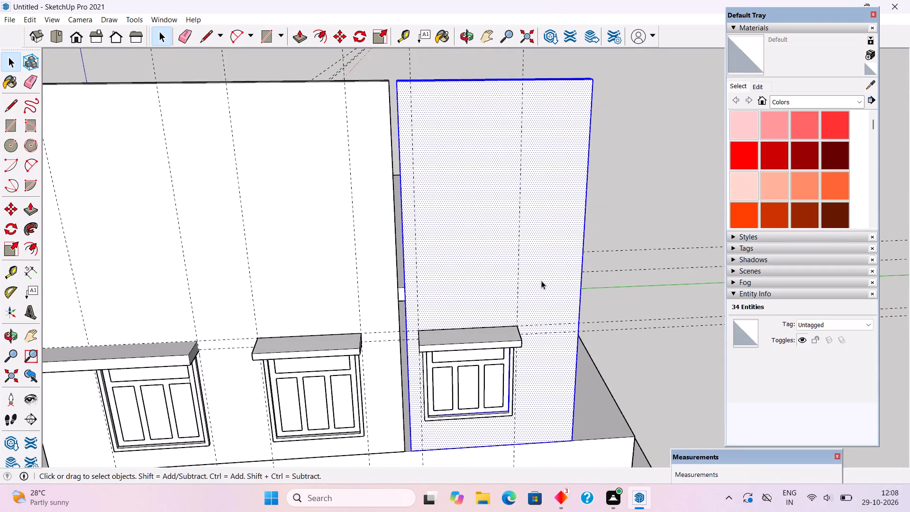
pyautogui.rightClick(541, 281)
pyautogui.click(582, 378)
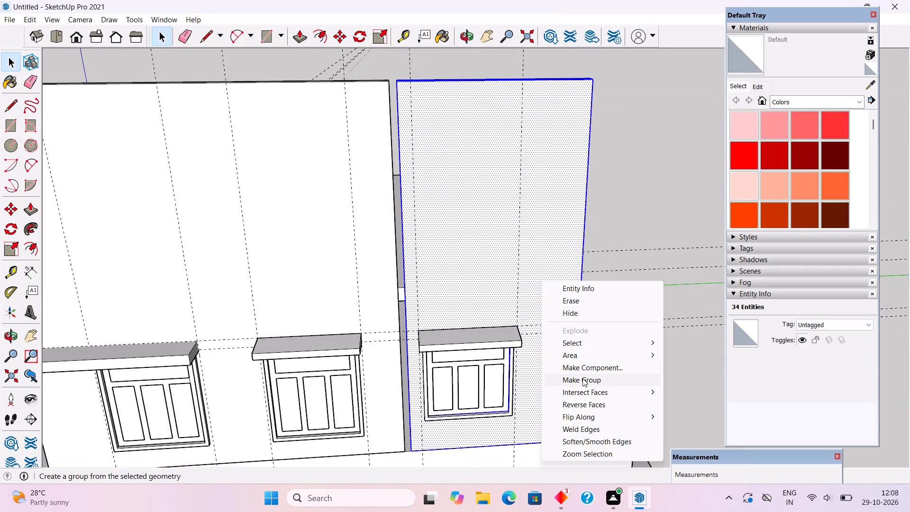
# Move the narrow wall together with its window frame, panes and canopy 5' outward to the plinth's corner.
pyautogui.moveTo(539, 308); pyautogui.dragTo(520, 226, button='middle')
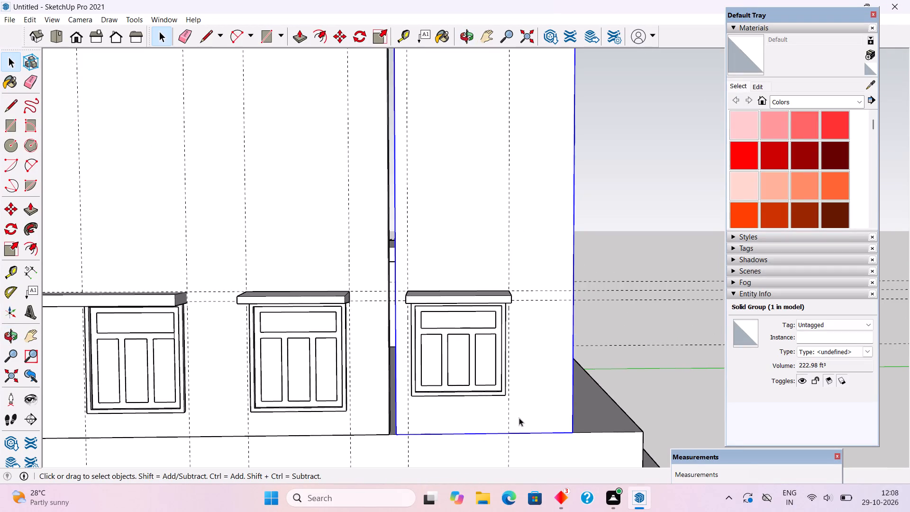
pyautogui.scroll(4, 529, 436)
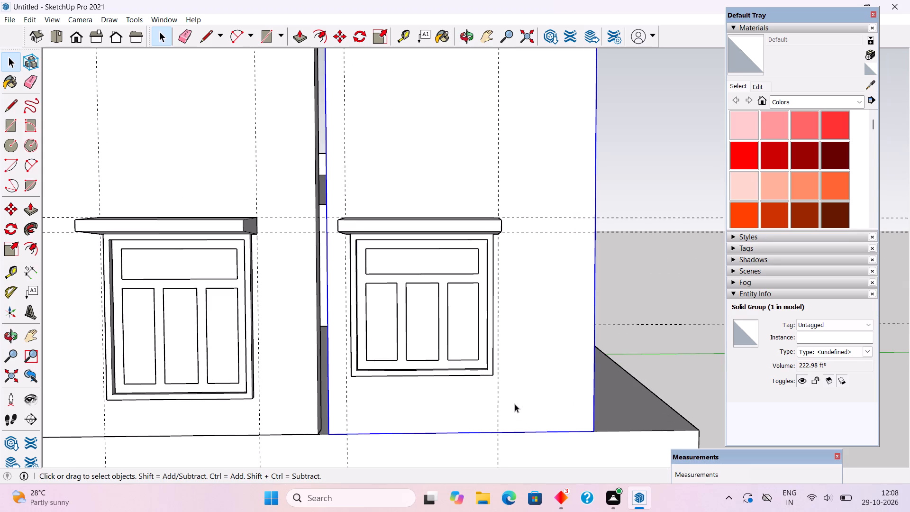
pyautogui.keyDown('ctrl'); pyautogui.click(483, 363); pyautogui.keyUp('ctrl')
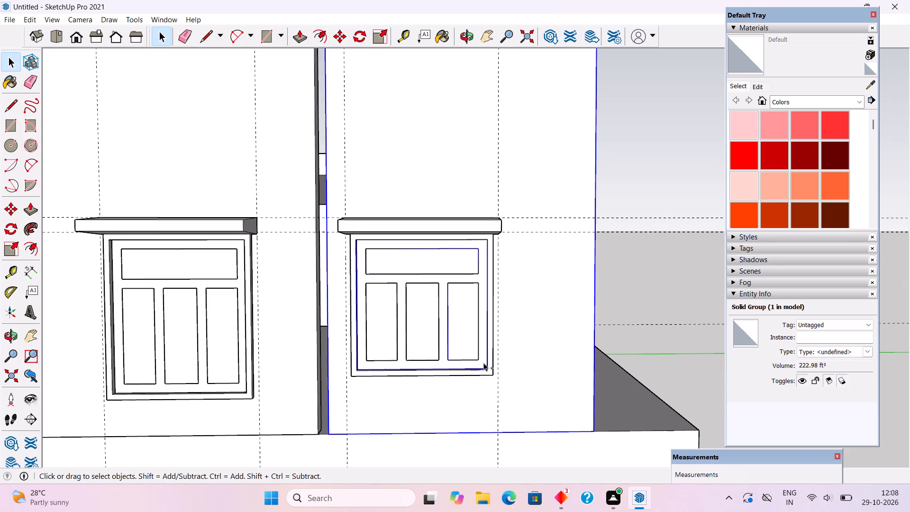
pyautogui.keyDown('ctrl'); pyautogui.scroll(5, 486, 371); pyautogui.keyUp('ctrl')
pyautogui.keyDown('ctrl'); pyautogui.click(486, 371); pyautogui.keyUp('ctrl')
pyautogui.keyDown('ctrl'); pyautogui.scroll(2, 390, 318); pyautogui.keyUp('ctrl')
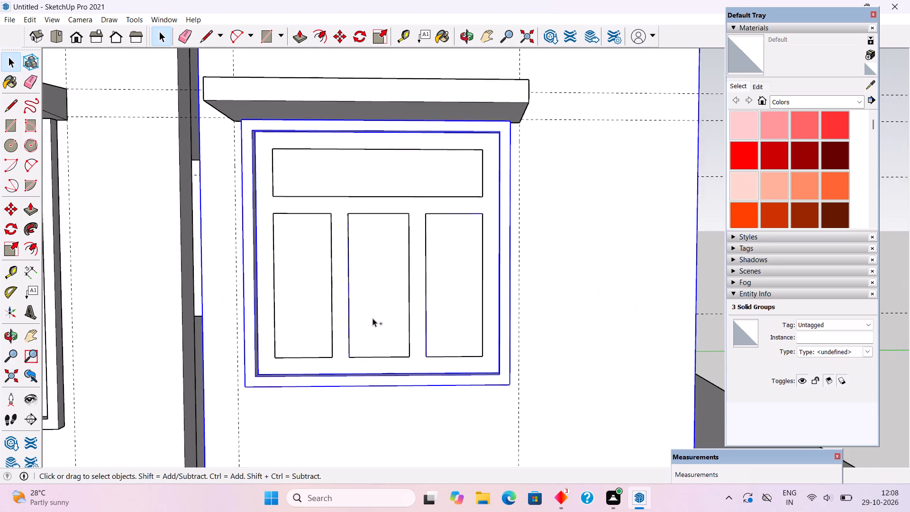
pyautogui.keyDown('ctrl'); pyautogui.click(315, 316); pyautogui.keyUp('ctrl')
pyautogui.keyDown('ctrl'); pyautogui.click(368, 319); pyautogui.keyUp('ctrl')
pyautogui.keyDown('ctrl'); pyautogui.click(435, 297); pyautogui.keyUp('ctrl')
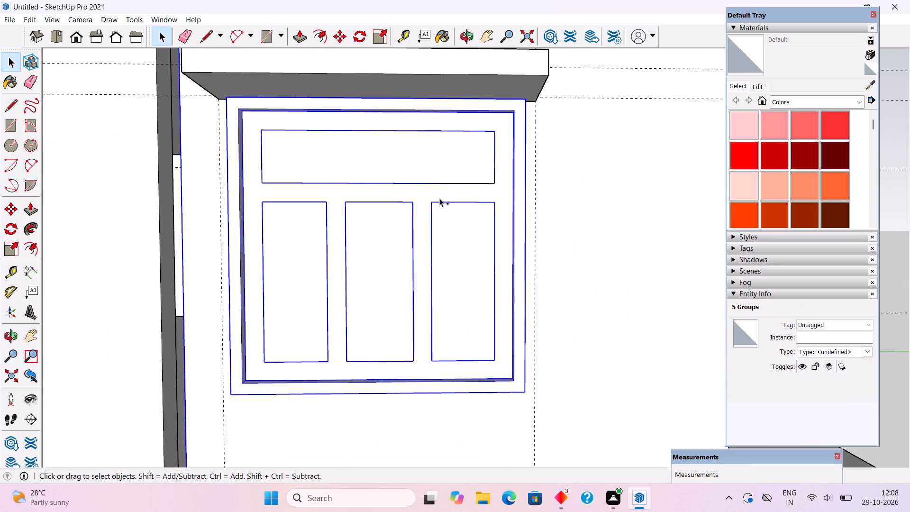
pyautogui.keyDown('ctrl'); pyautogui.click(440, 170); pyautogui.keyUp('ctrl')
pyautogui.keyDown('ctrl'); pyautogui.scroll(-9, 498, 328); pyautogui.keyUp('ctrl')
pyautogui.keyDown('ctrl'); pyautogui.scroll(-2, 508, 365); pyautogui.keyUp('ctrl')
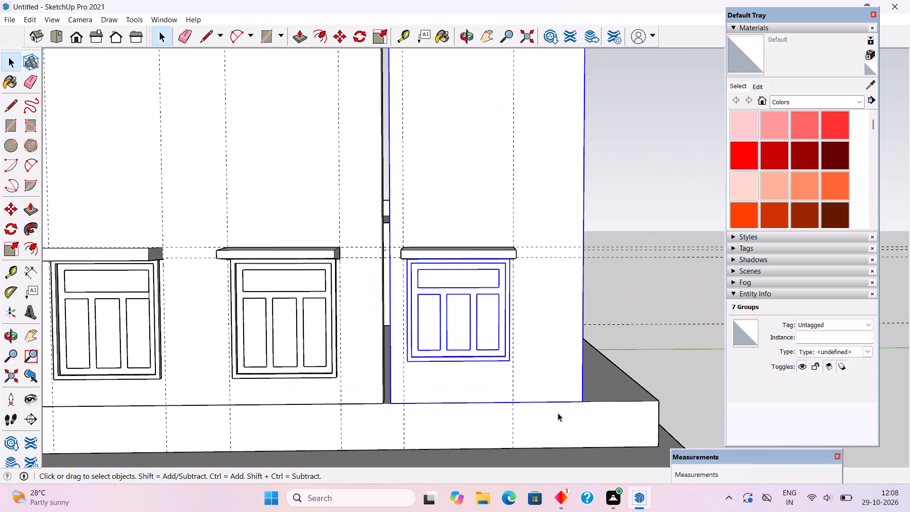
pyautogui.keyDown('ctrl'); pyautogui.click(489, 256); pyautogui.keyUp('ctrl')
pyautogui.scroll(4, 611, 446)
pyautogui.press('m')
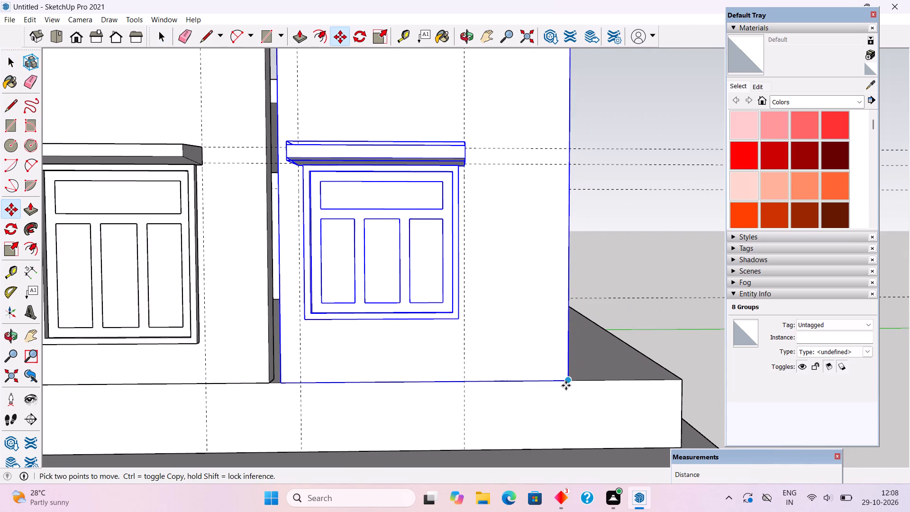
pyautogui.click(566, 385)
pyautogui.click(680, 378)
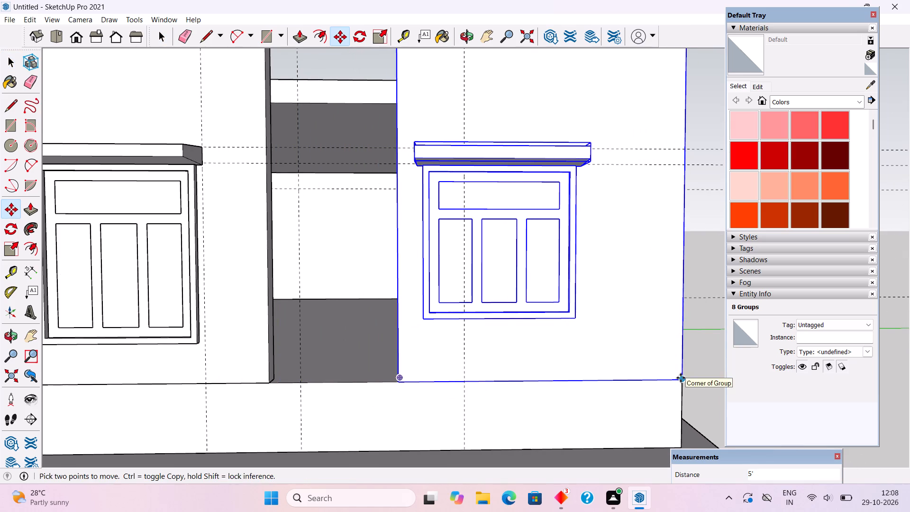
pyautogui.press('space')
pyautogui.scroll(-5, 678, 386)
pyautogui.scroll(-9, 525, 377)
pyautogui.click(697, 414)
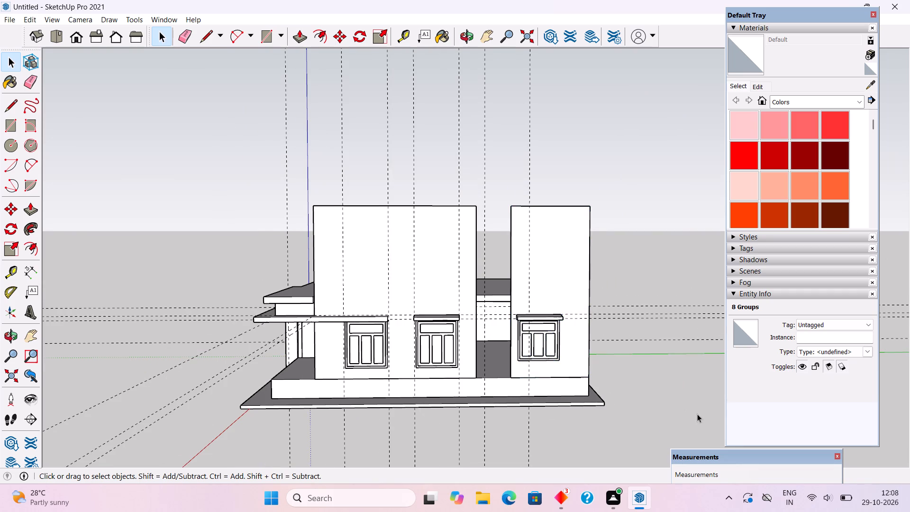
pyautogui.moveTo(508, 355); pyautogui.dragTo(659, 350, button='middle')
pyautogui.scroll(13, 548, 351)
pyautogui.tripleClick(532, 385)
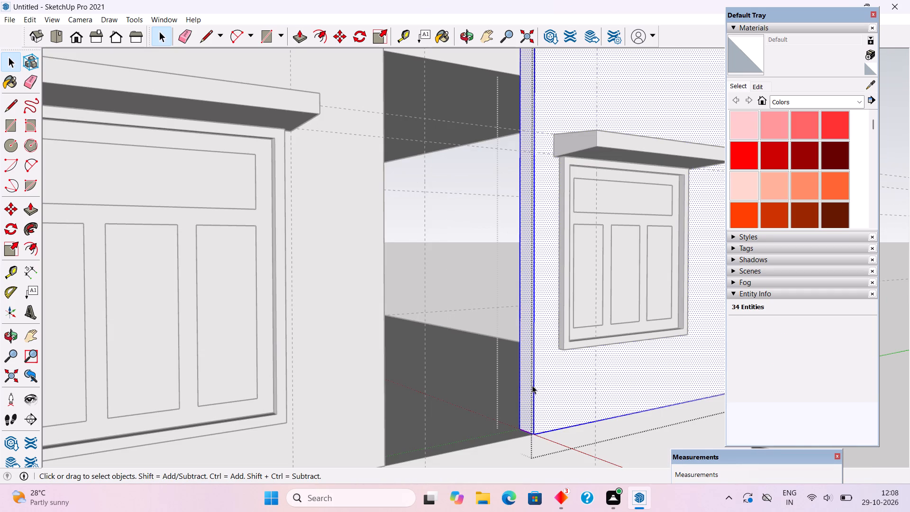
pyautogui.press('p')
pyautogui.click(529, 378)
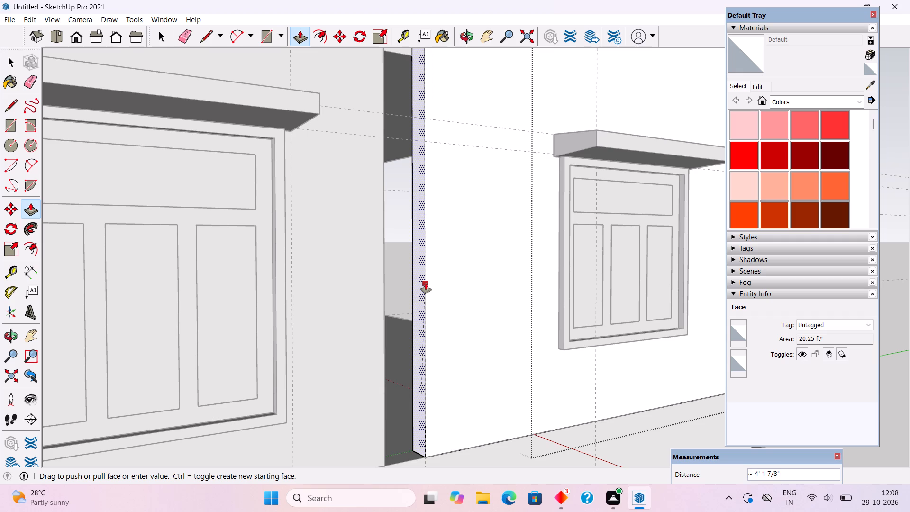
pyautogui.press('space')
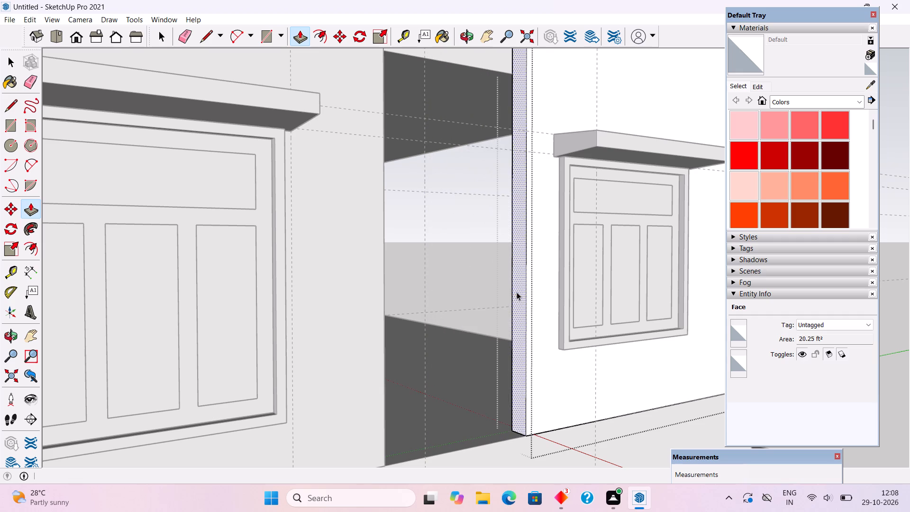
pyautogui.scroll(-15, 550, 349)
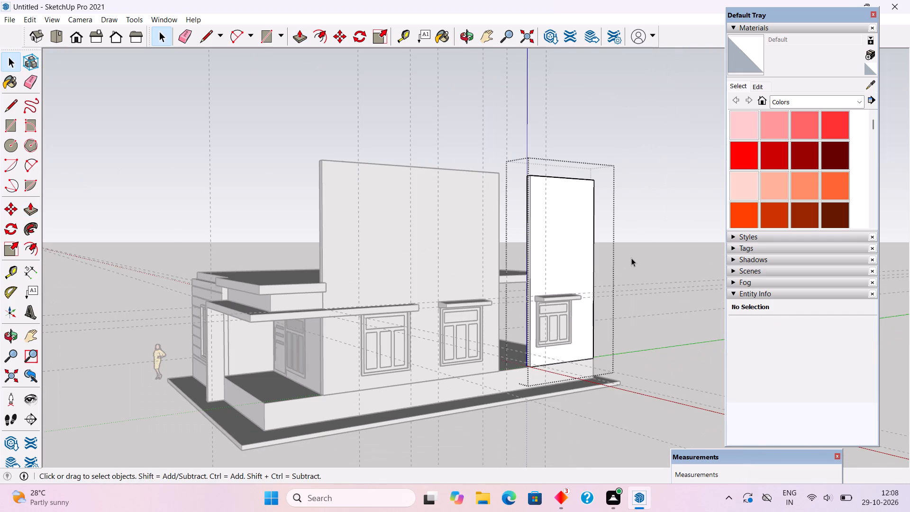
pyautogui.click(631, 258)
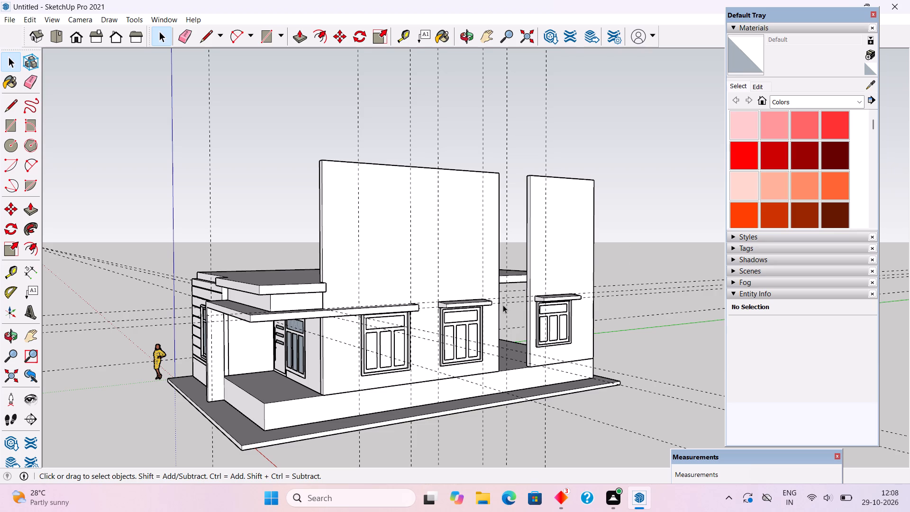
# Measure the gap between the large wall's end and the narrow wall.
pyautogui.scroll(12, 517, 368)
pyautogui.moveTo(521, 366); pyautogui.dragTo(410, 366, button='middle')
pyautogui.press('t')
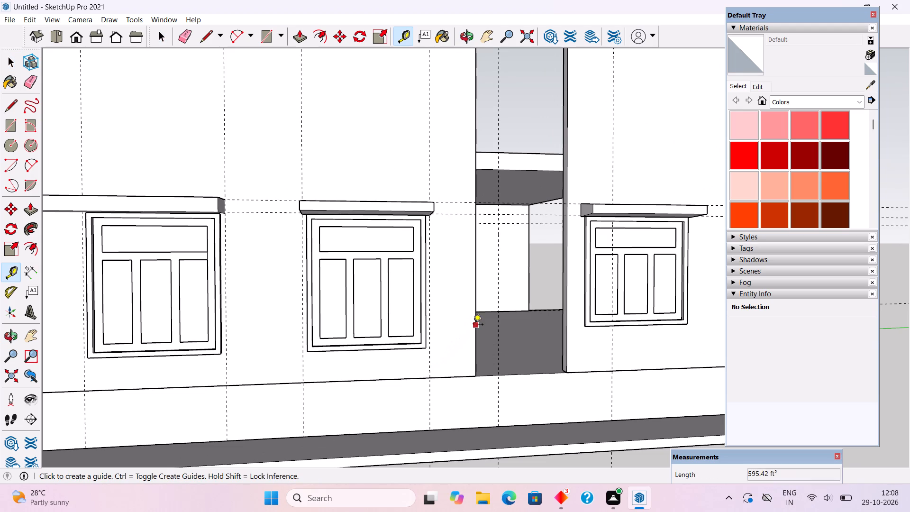
pyautogui.click(475, 324)
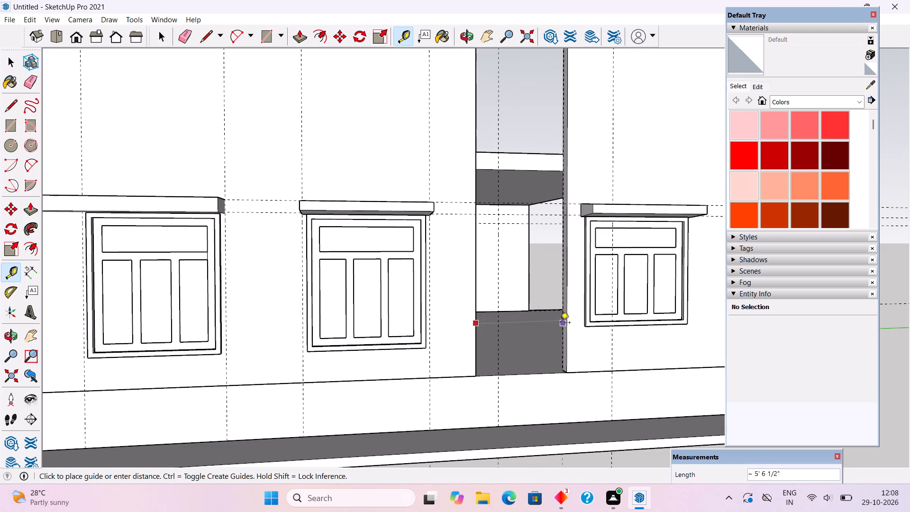
# Place a vertical guide 5' from the guide beside the middle window, toward the narrow wall.
pyautogui.press('t')
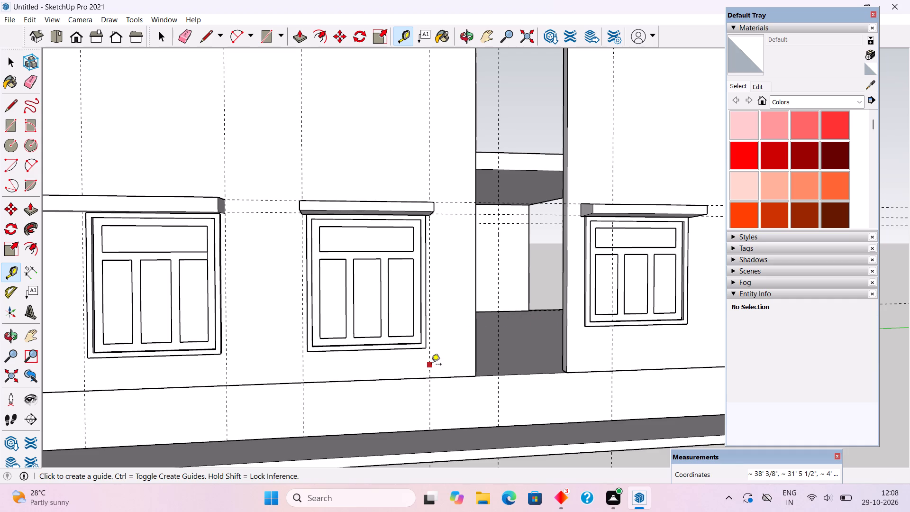
pyautogui.click(431, 365)
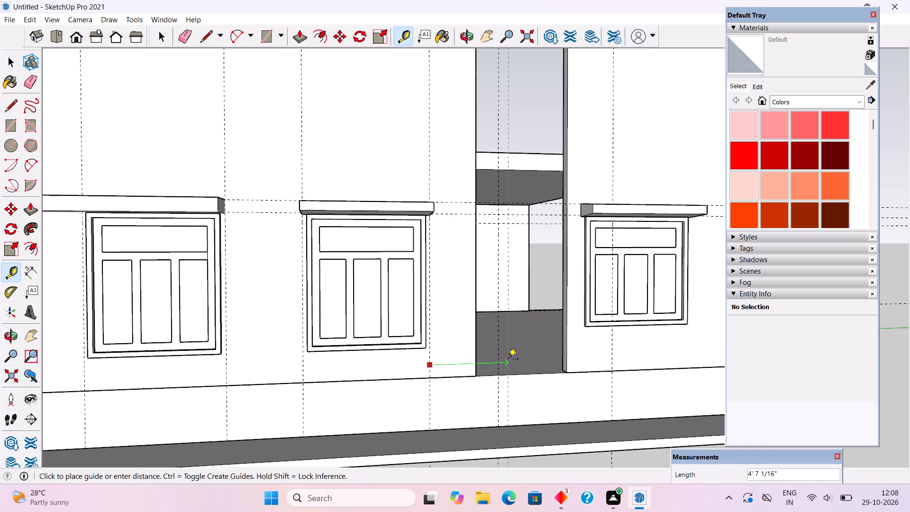
pyautogui.write("5'")
pyautogui.press('Return')
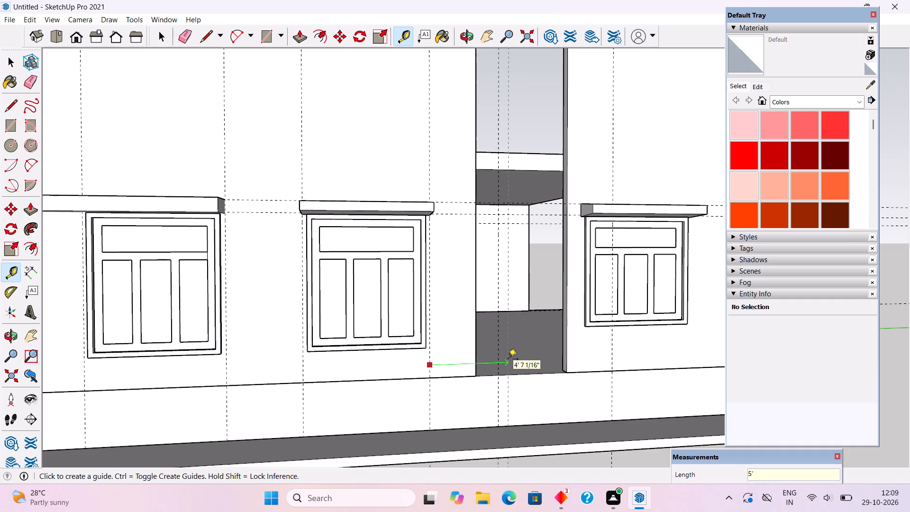
pyautogui.press('space')
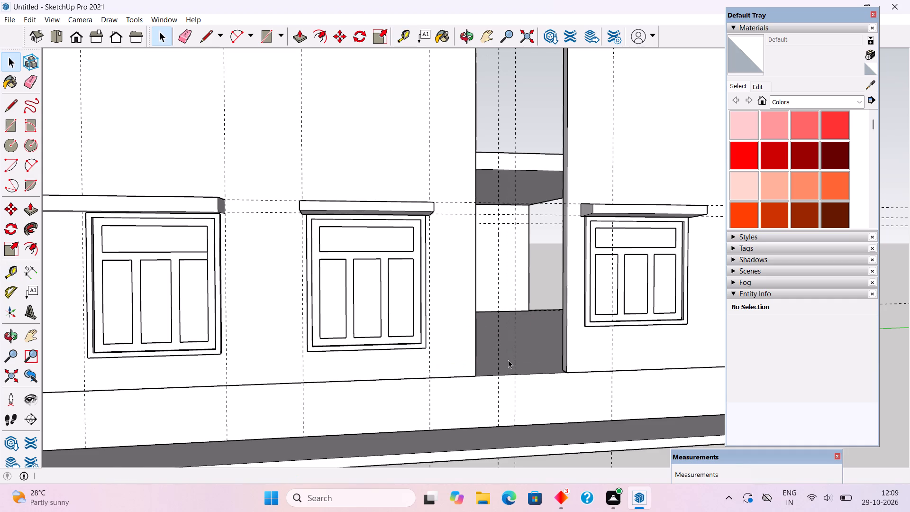
# Select all connected geometry of the large two-window wall and make it a group.
pyautogui.scroll(4, 538, 356)
pyautogui.moveTo(484, 373); pyautogui.dragTo(332, 374, button='middle')
pyautogui.scroll(4, 474, 322)
pyautogui.doubleClick(401, 343)
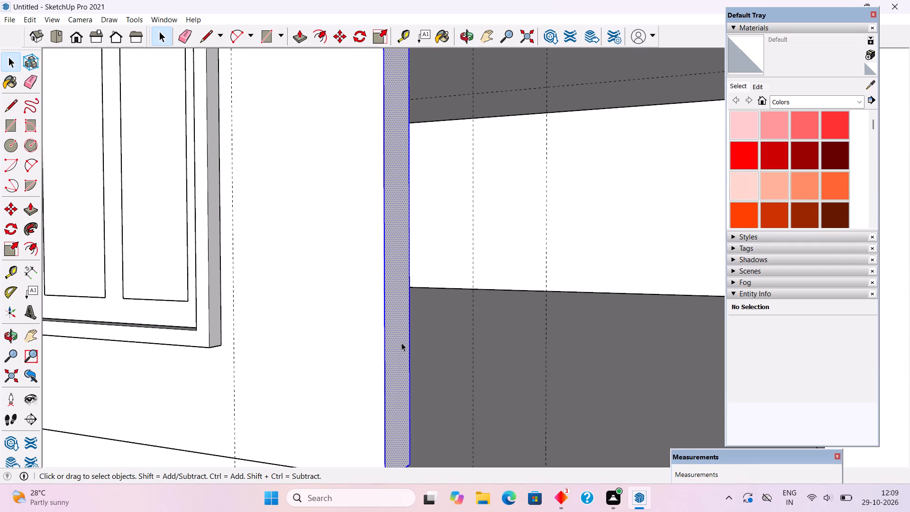
pyautogui.doubleClick(401, 343)
pyautogui.rightClick(401, 343)
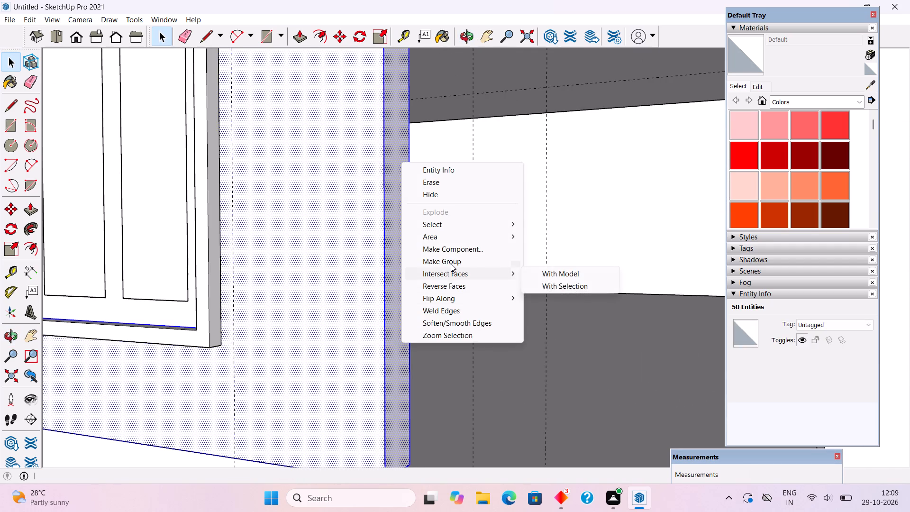
pyautogui.click(451, 264)
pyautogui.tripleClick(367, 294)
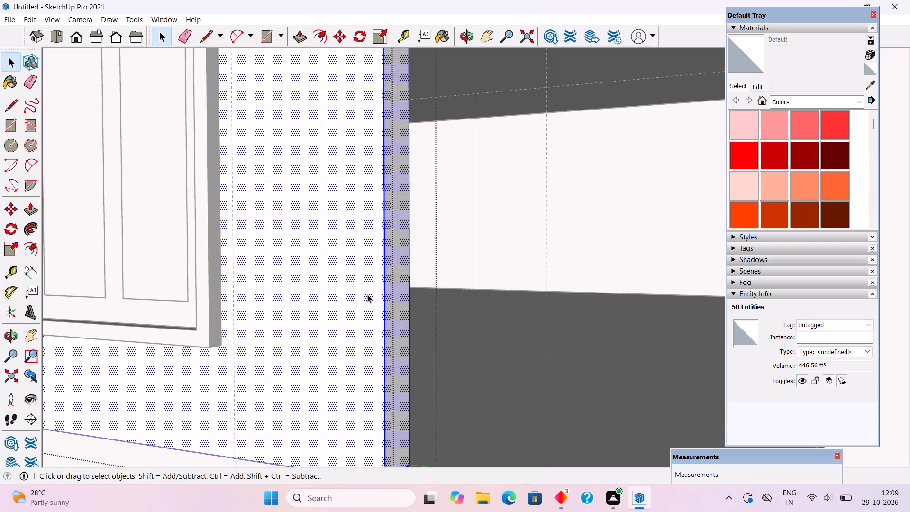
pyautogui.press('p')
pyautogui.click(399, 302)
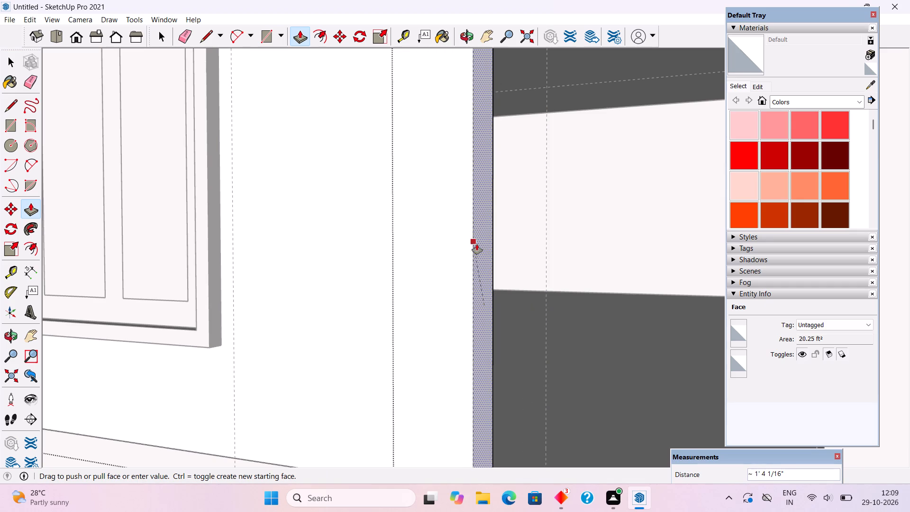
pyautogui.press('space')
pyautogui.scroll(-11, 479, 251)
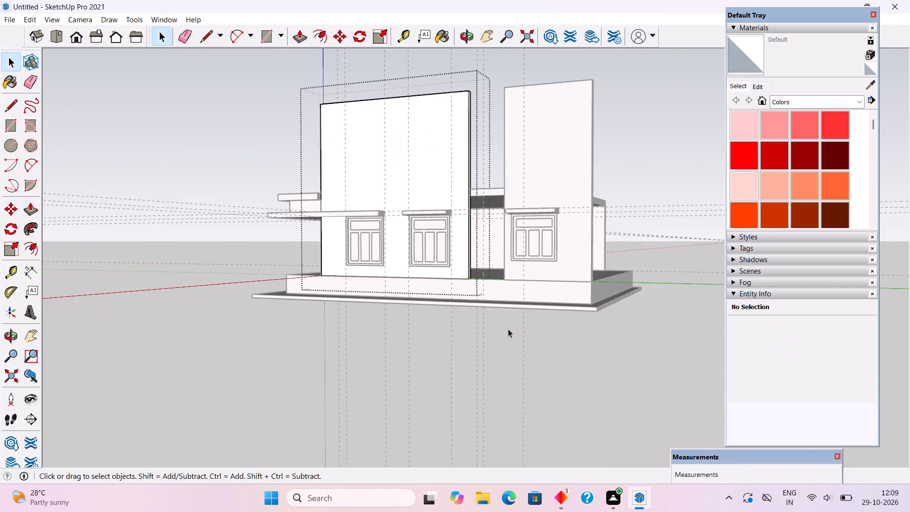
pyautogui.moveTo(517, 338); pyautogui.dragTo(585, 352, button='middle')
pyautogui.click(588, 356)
# Measure the distance from the guide beside the middle window to the newly placed guide.
pyautogui.scroll(7, 496, 269)
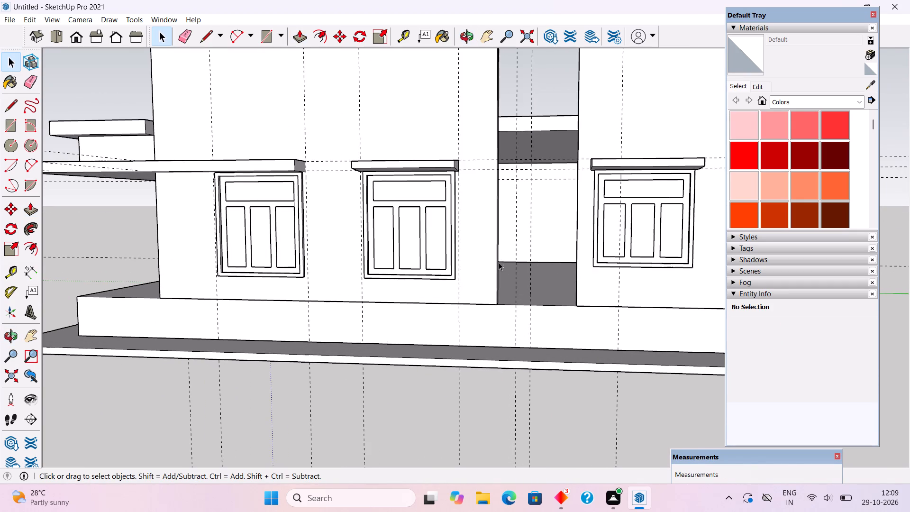
pyautogui.press('t')
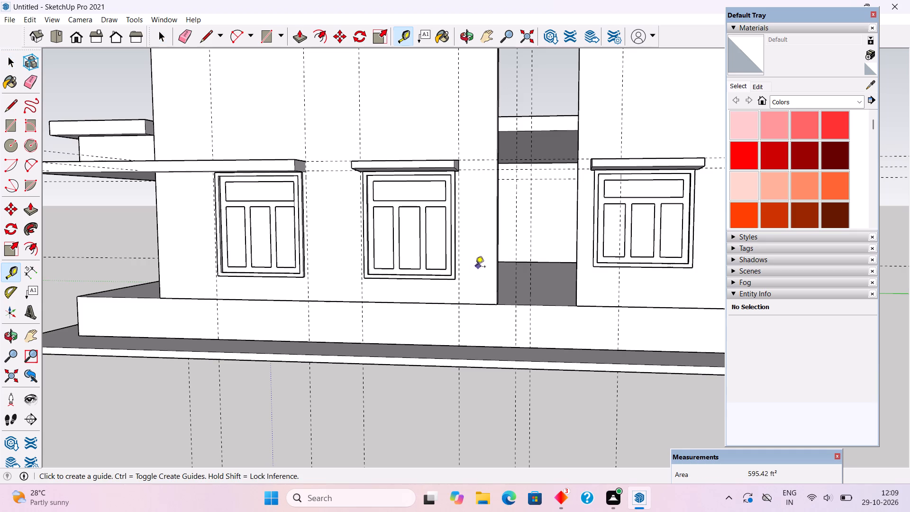
pyautogui.click(461, 292)
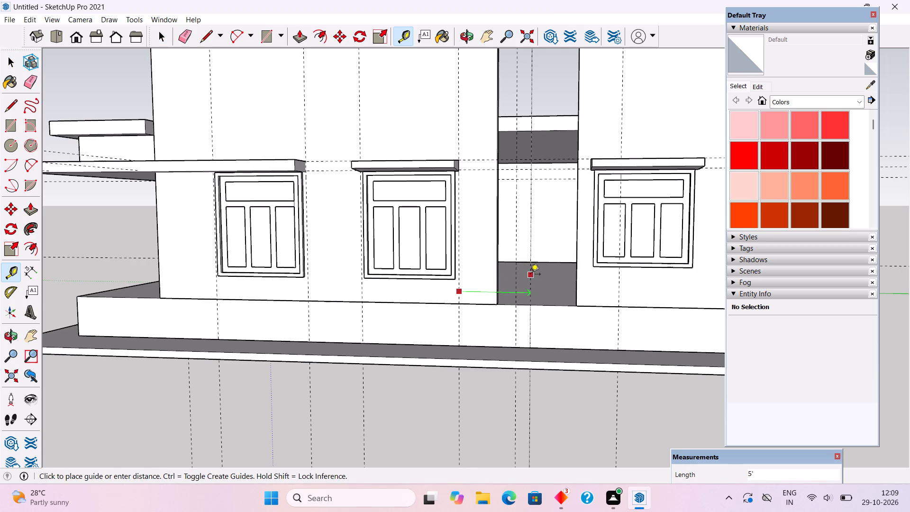
pyautogui.press('space')
# Inside the large wall's group, Push/Pull its end face about 2' 4" outward to the new guide in the gap.
pyautogui.moveTo(535, 292); pyautogui.dragTo(506, 295, button='middle')
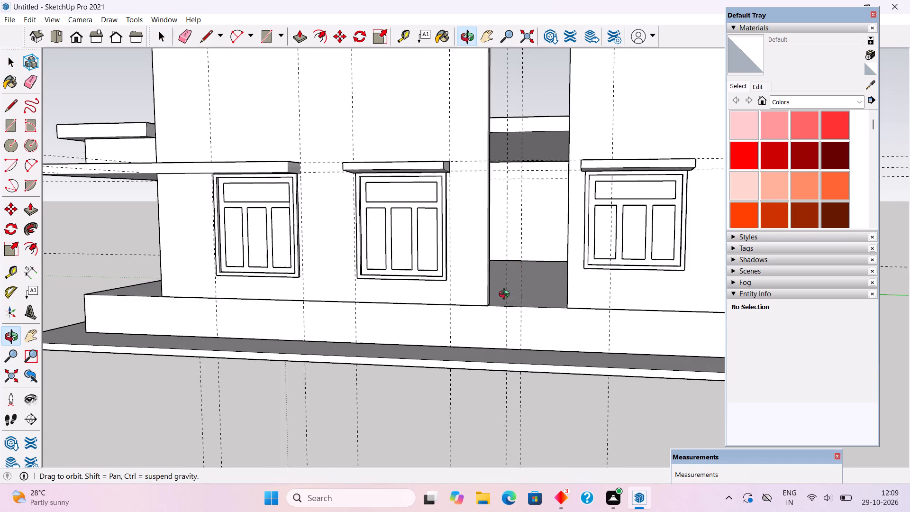
pyautogui.moveTo(506, 295); pyautogui.dragTo(406, 293, button='middle')
pyautogui.scroll(6, 414, 287)
pyautogui.tripleClick(414, 274)
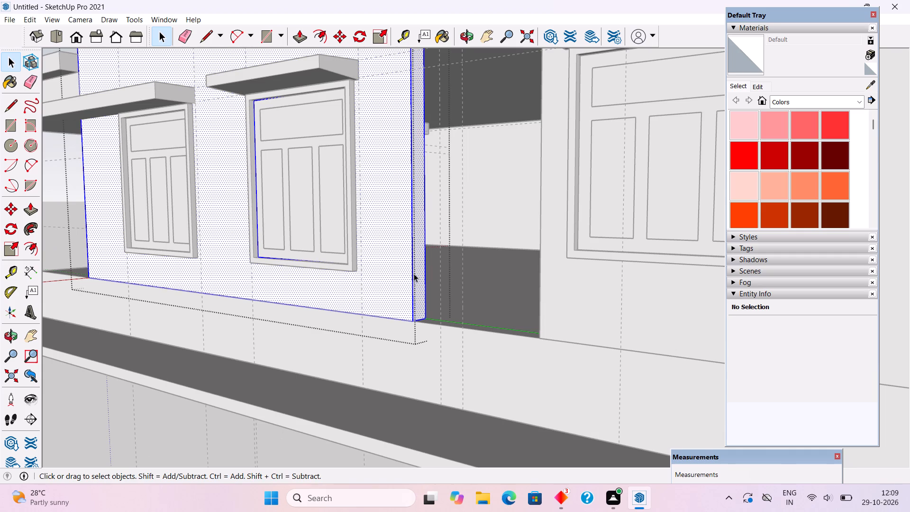
pyautogui.press('p')
pyautogui.click(414, 274)
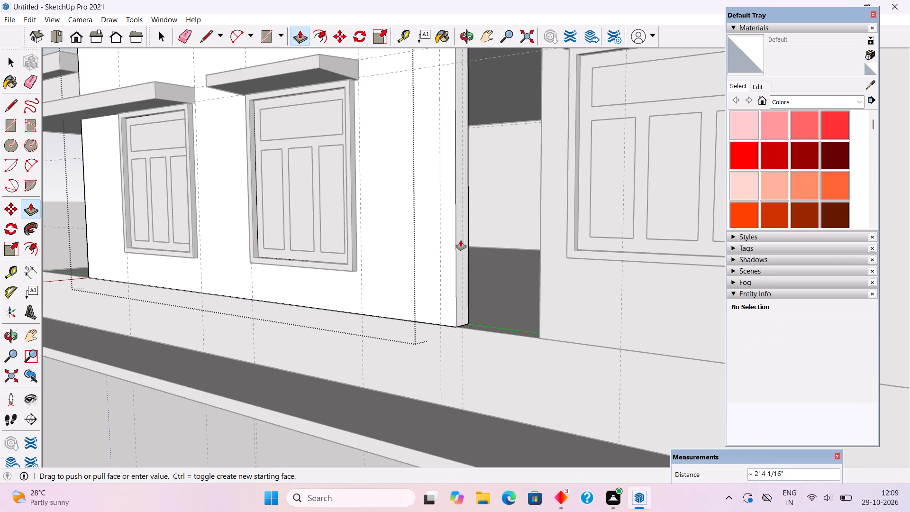
pyautogui.click(461, 240)
pyautogui.press('space')
pyautogui.scroll(-9, 463, 242)
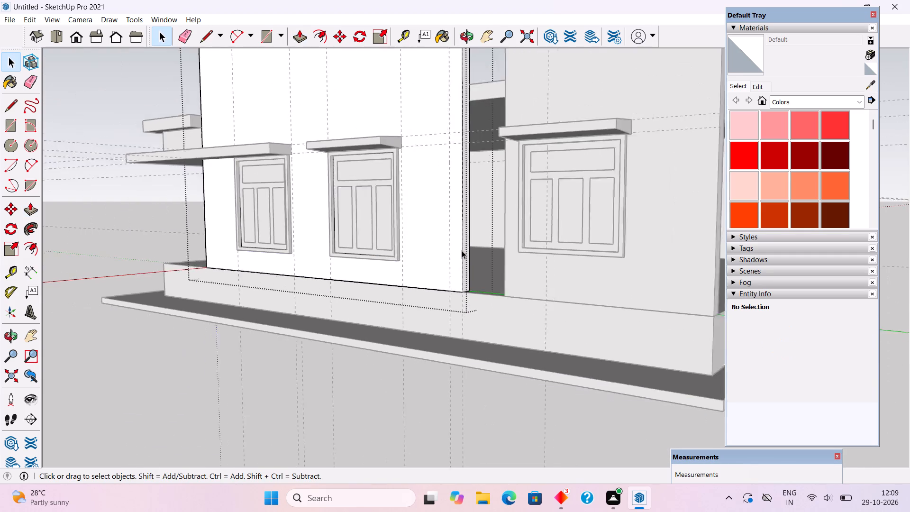
# Inside the narrow end wall's group, Push/Pull its gap-side end face about 3' 2" to meet the large wall.
pyautogui.scroll(-2, 462, 250)
pyautogui.tripleClick(566, 250)
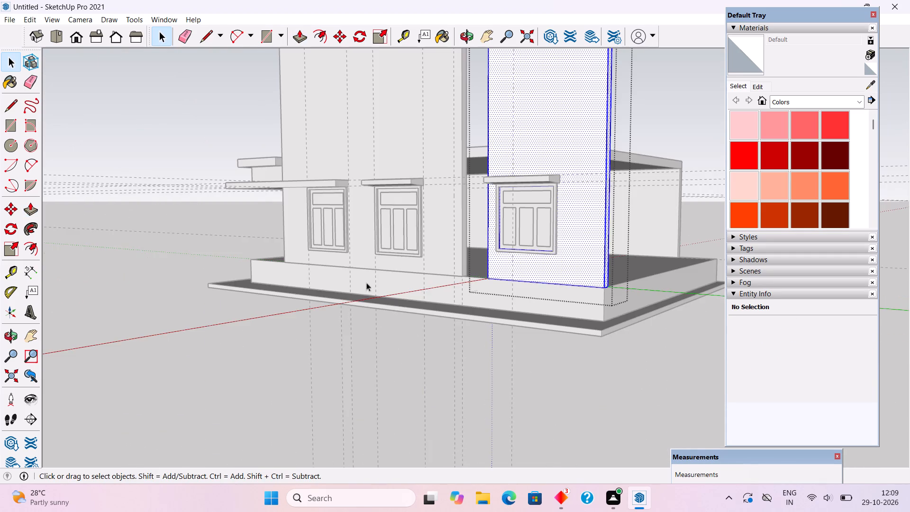
pyautogui.moveTo(396, 320); pyautogui.dragTo(610, 351, button='middle')
pyautogui.scroll(-5, 332, 296)
pyautogui.scroll(10, 582, 246)
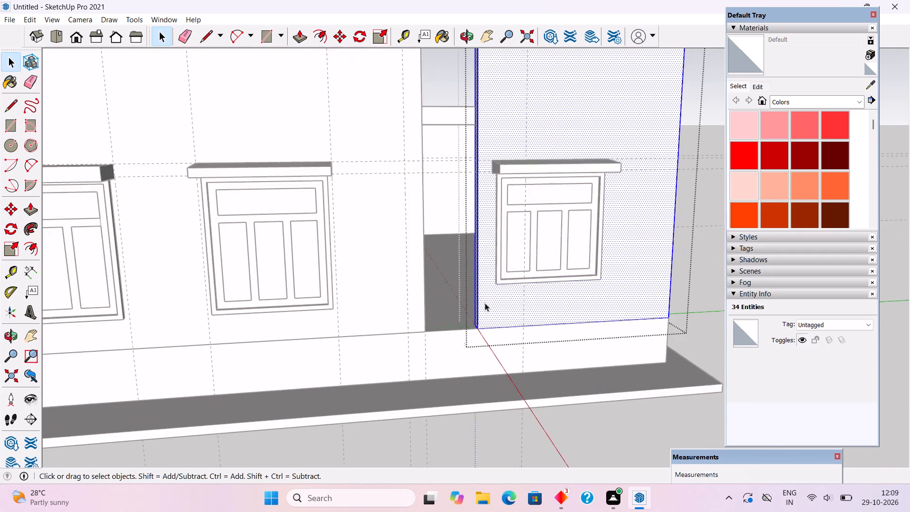
pyautogui.moveTo(485, 303); pyautogui.dragTo(597, 330, button='middle')
pyautogui.scroll(5, 470, 280)
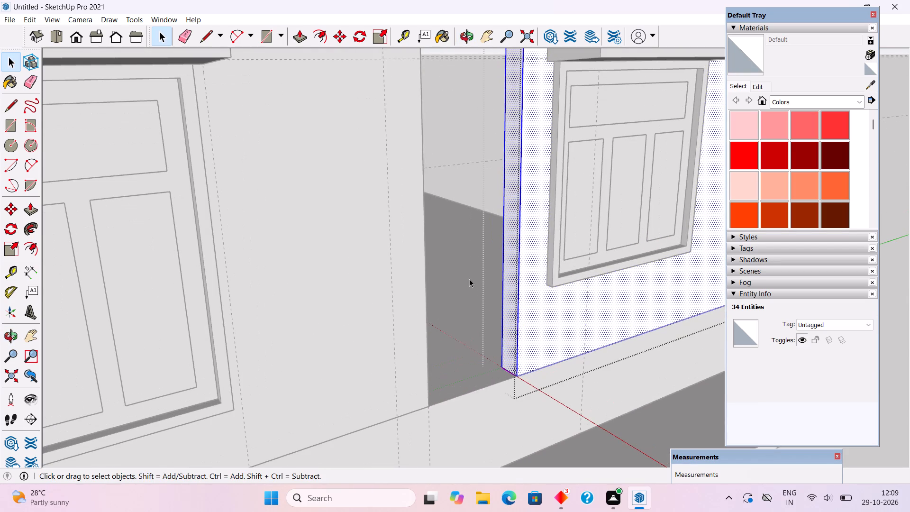
pyautogui.press('p')
pyautogui.click(511, 323)
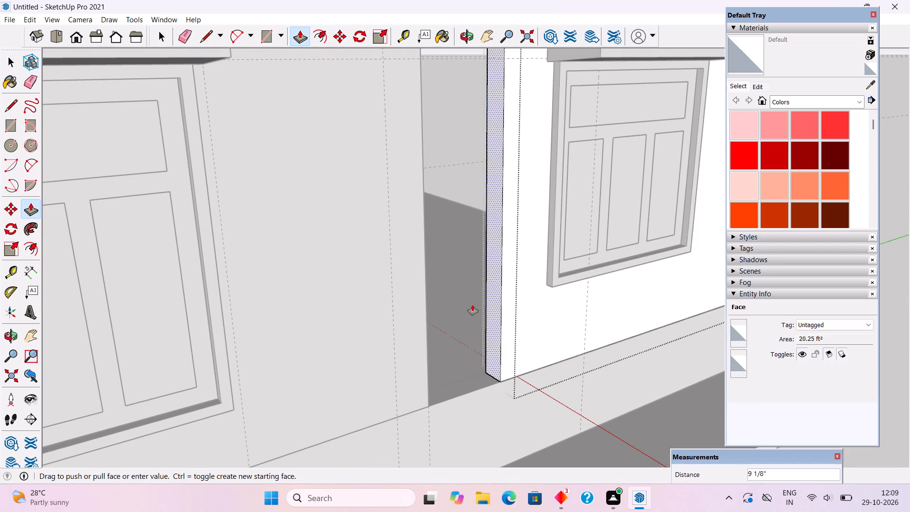
pyautogui.click(421, 239)
pyautogui.scroll(-8, 421, 239)
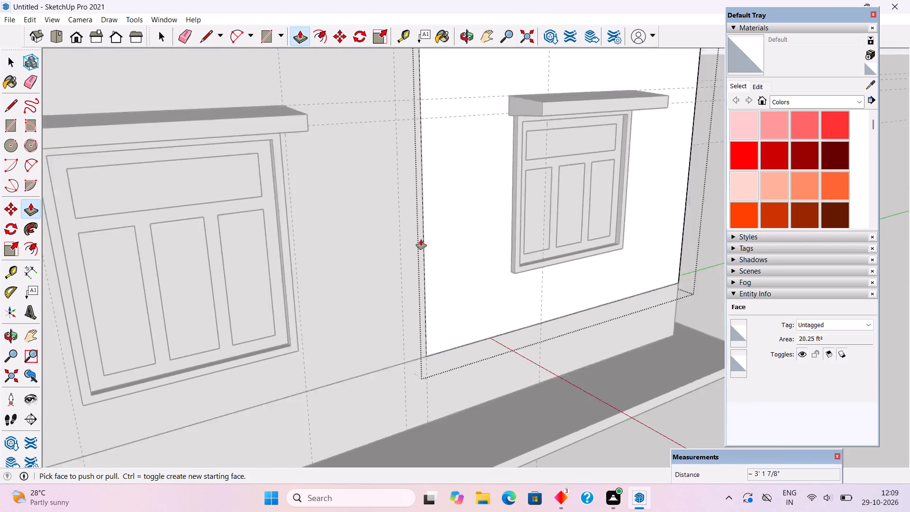
pyautogui.scroll(-2, 421, 239)
pyautogui.press('space')
pyautogui.scroll(-13, 421, 239)
pyautogui.click(481, 327)
# Examine the closed-up side elevation and the porch front from several angles.
pyautogui.moveTo(490, 291); pyautogui.dragTo(497, 280, button='middle')
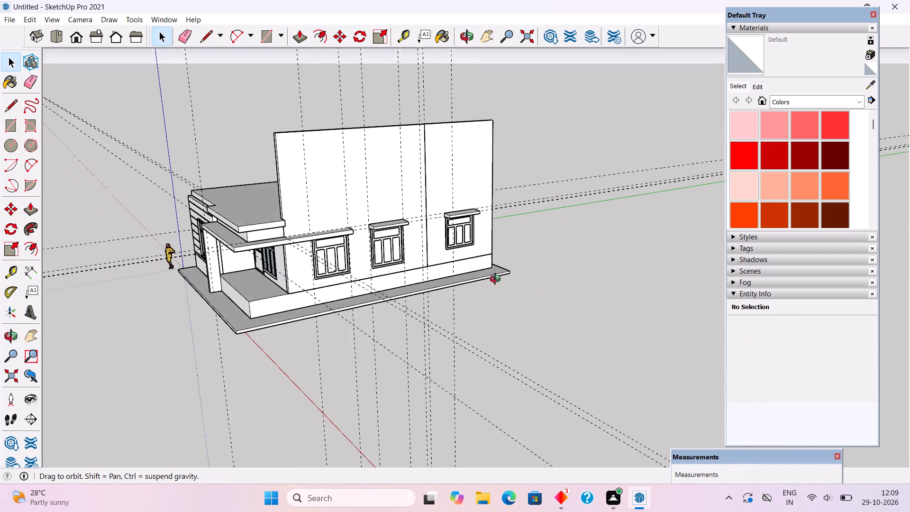
pyautogui.moveTo(497, 280); pyautogui.dragTo(635, 212, button='middle')
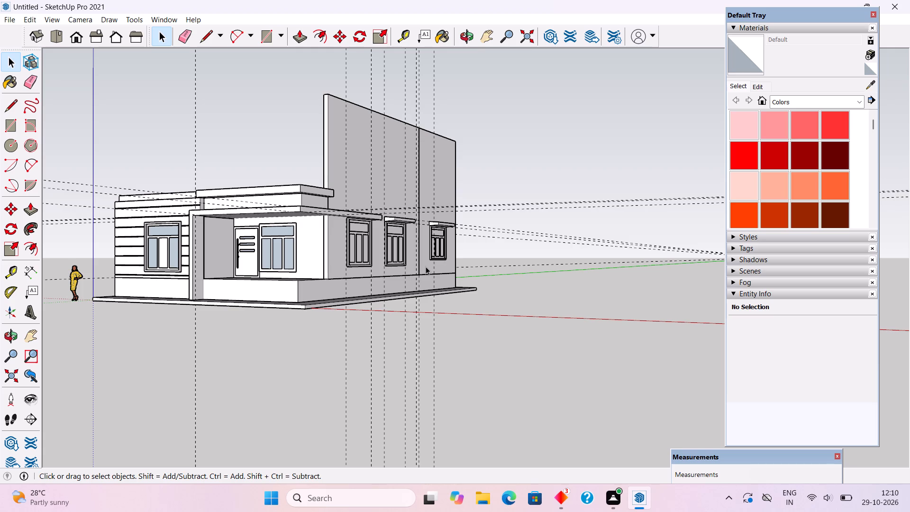
pyautogui.scroll(9, 432, 256)
pyautogui.scroll(5, 400, 236)
pyautogui.scroll(-4, 399, 234)
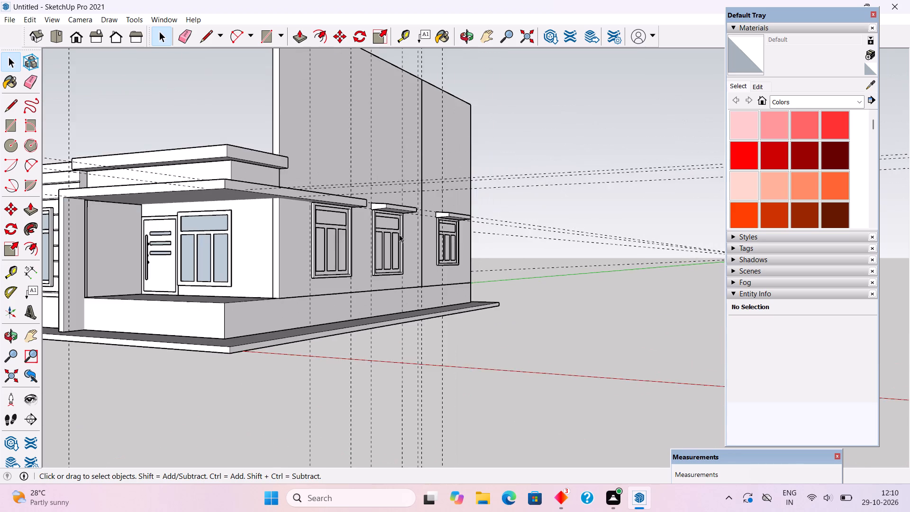
pyautogui.scroll(-4, 399, 234)
pyautogui.click(523, 352)
pyautogui.moveTo(432, 192); pyautogui.dragTo(267, 290, button='middle')
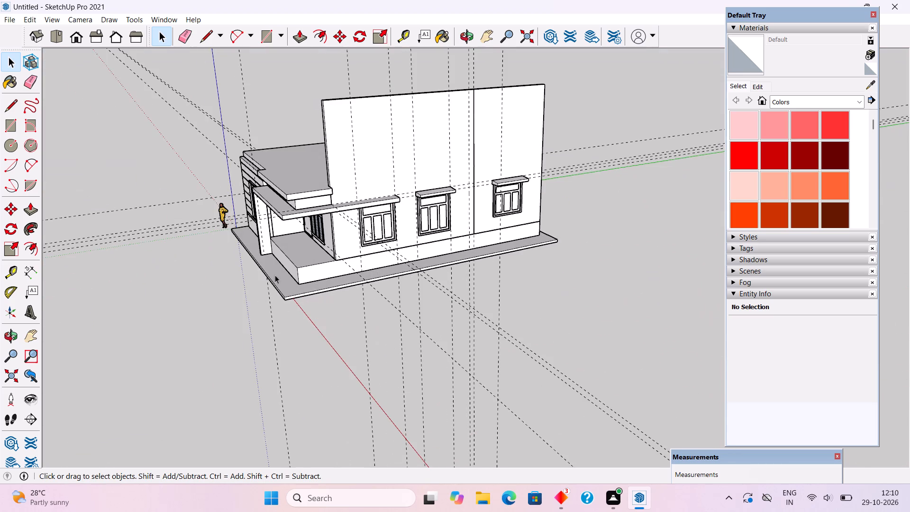
pyautogui.scroll(-1, 382, 212)
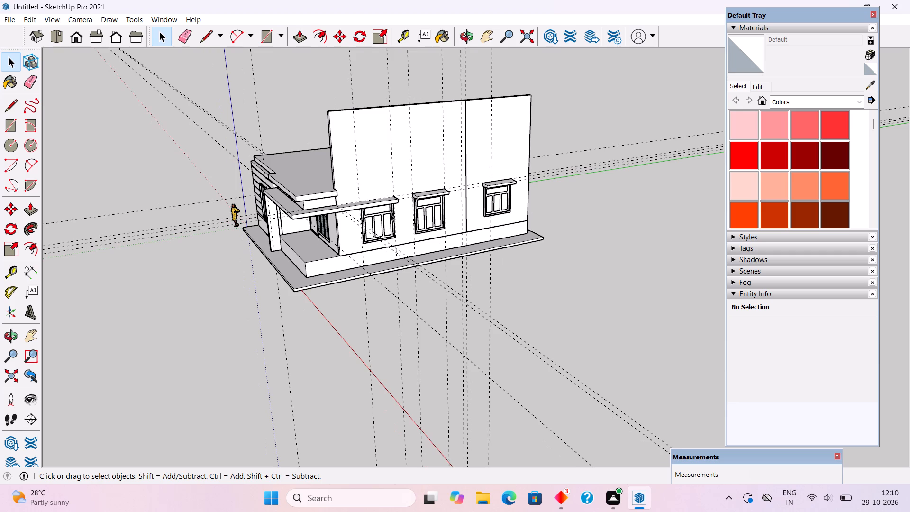
# Delete all guides from the model.
pyautogui.moveTo(513, 183); pyautogui.dragTo(466, 137, button='middle')
pyautogui.scroll(1, 466, 137)
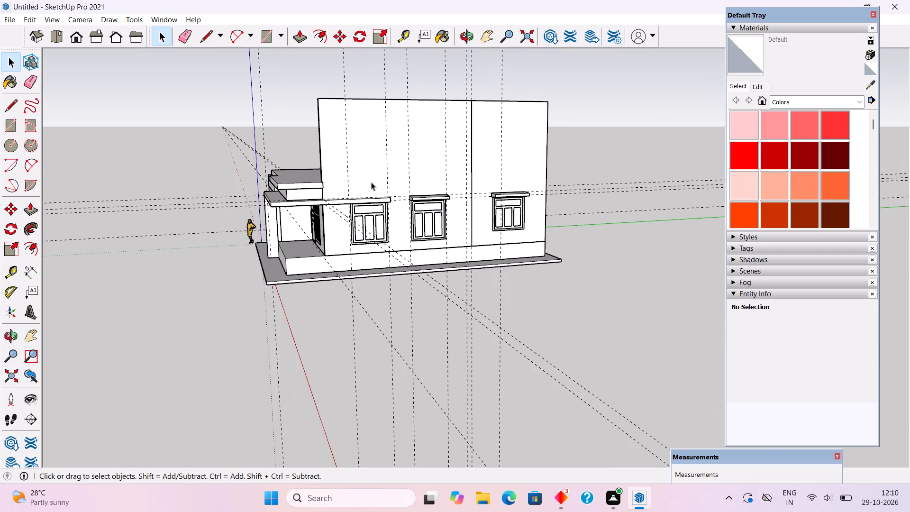
pyautogui.scroll(10, 355, 190)
pyautogui.moveTo(245, 174); pyautogui.dragTo(167, 164, button='middle')
pyautogui.scroll(5, 254, 197)
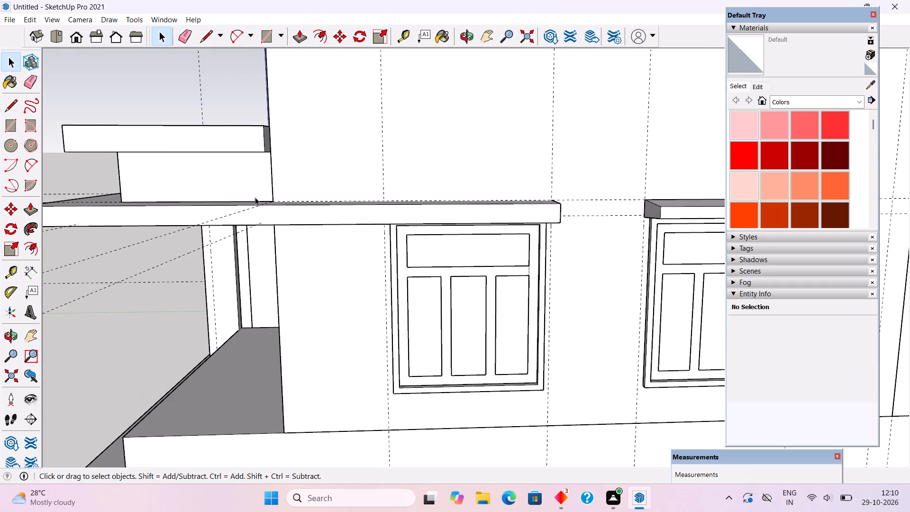
pyautogui.scroll(-4, 285, 243)
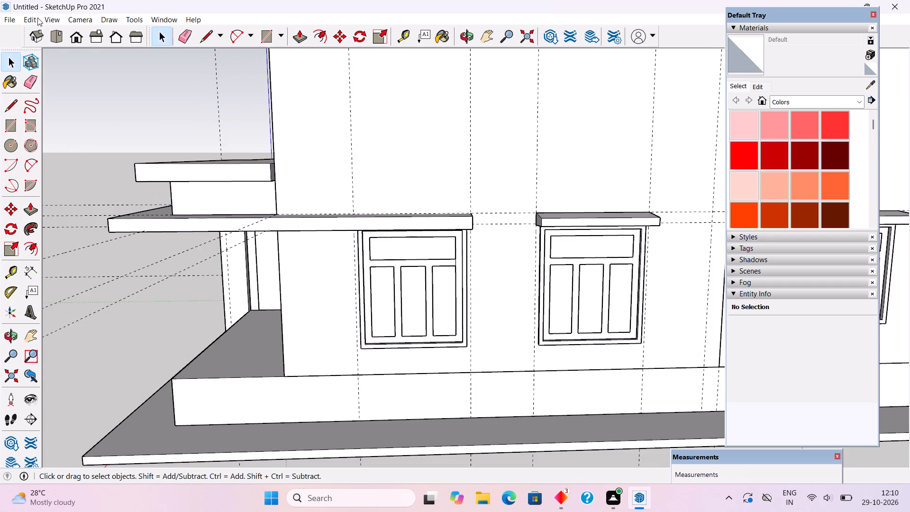
pyautogui.click(36, 22)
pyautogui.click(125, 129)
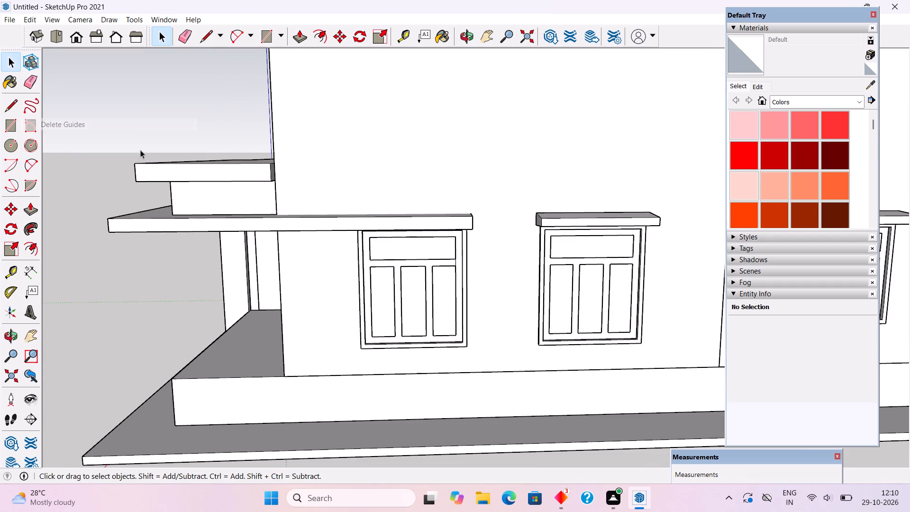
# Place a horizontal guide along the large wall at the underside of the upper roof slab, offset from the base edge of the band below.
pyautogui.scroll(5, 274, 200)
pyautogui.moveTo(281, 179); pyautogui.dragTo(320, 140, button='middle')
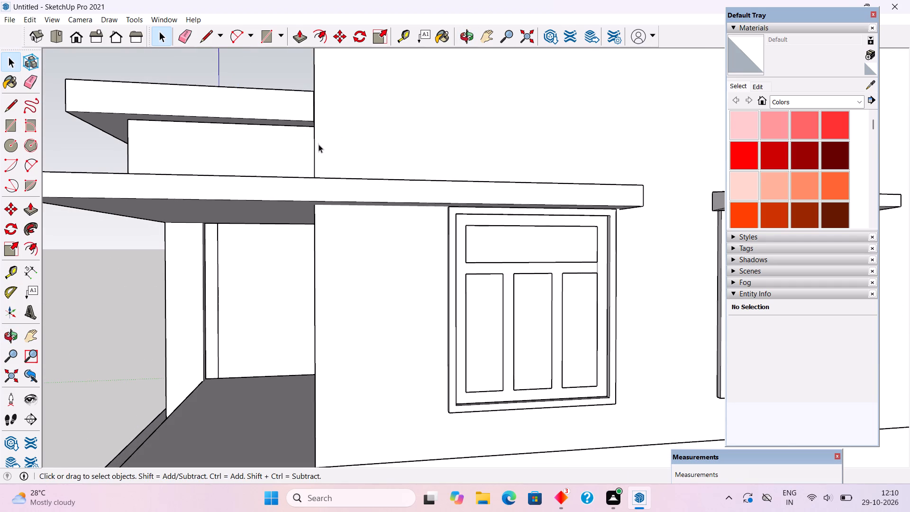
pyautogui.press('t')
pyautogui.moveTo(336, 190); pyautogui.dragTo(344, 260, button='middle')
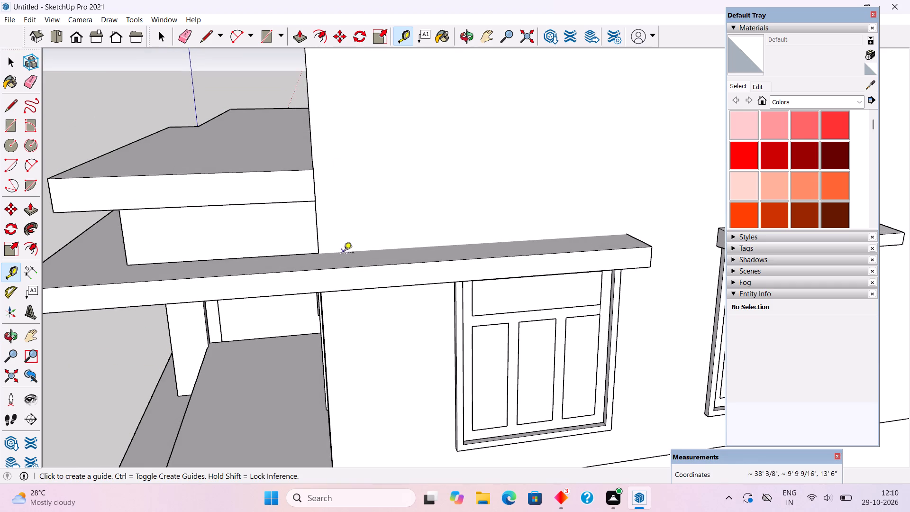
pyautogui.click(293, 258)
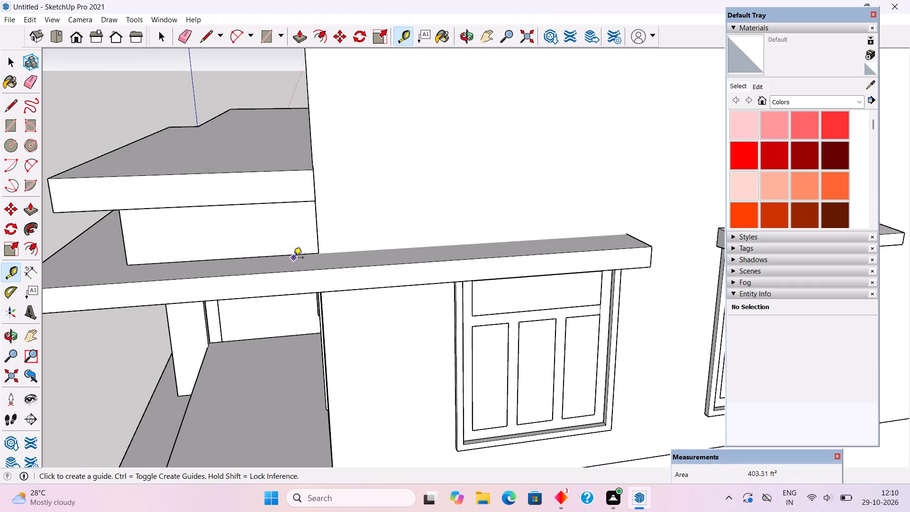
pyautogui.press('t')
pyautogui.scroll(3, 295, 251)
pyautogui.click(300, 259)
pyautogui.moveTo(316, 201); pyautogui.dragTo(312, 176, button='middle')
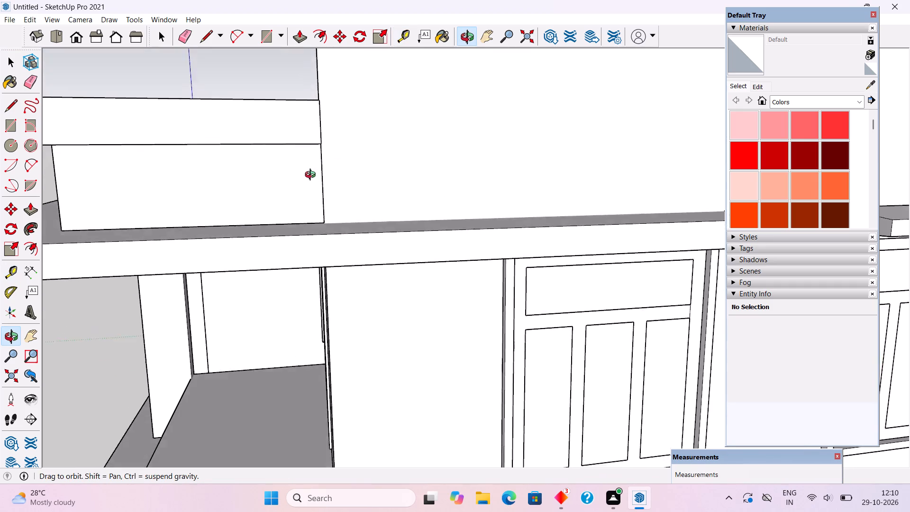
pyautogui.moveTo(312, 176); pyautogui.dragTo(312, 149, button='middle')
pyautogui.click(323, 112)
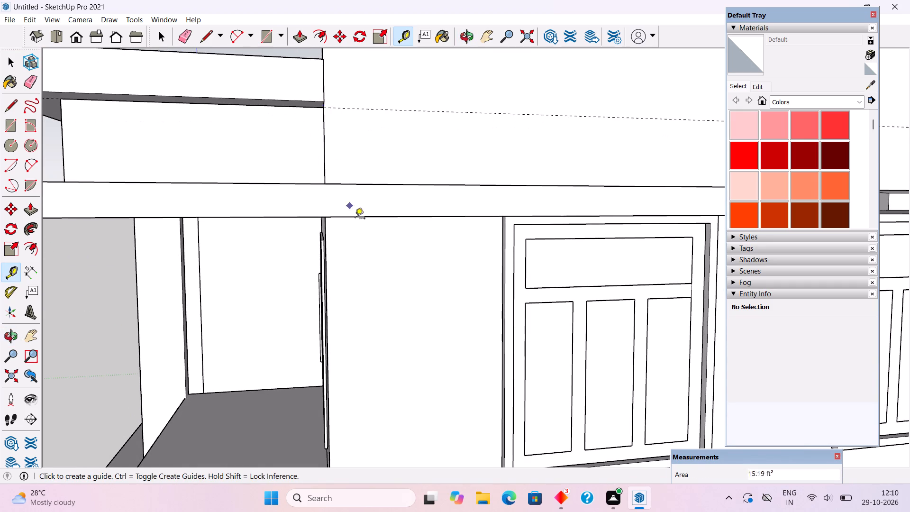
# Place a second horizontal guide 3' above the guide at the roof slab's underside.
pyautogui.scroll(-9, 358, 230)
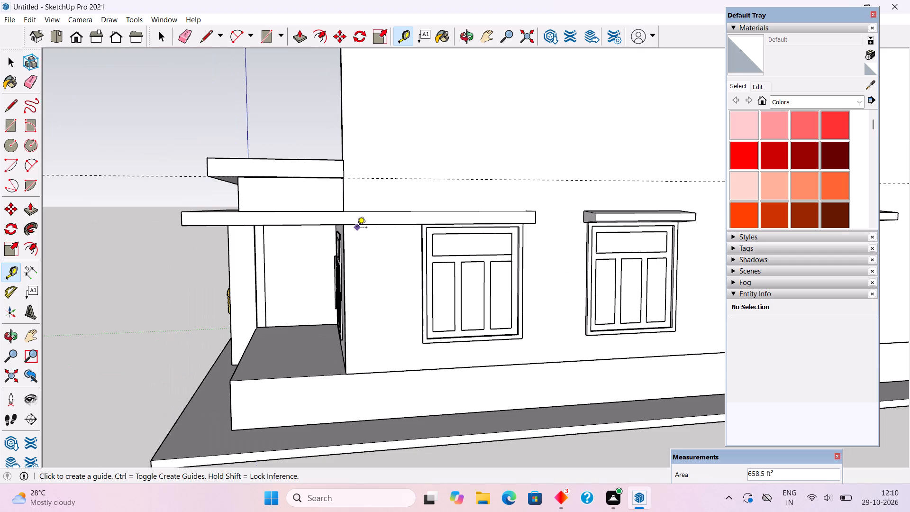
pyautogui.click(448, 176)
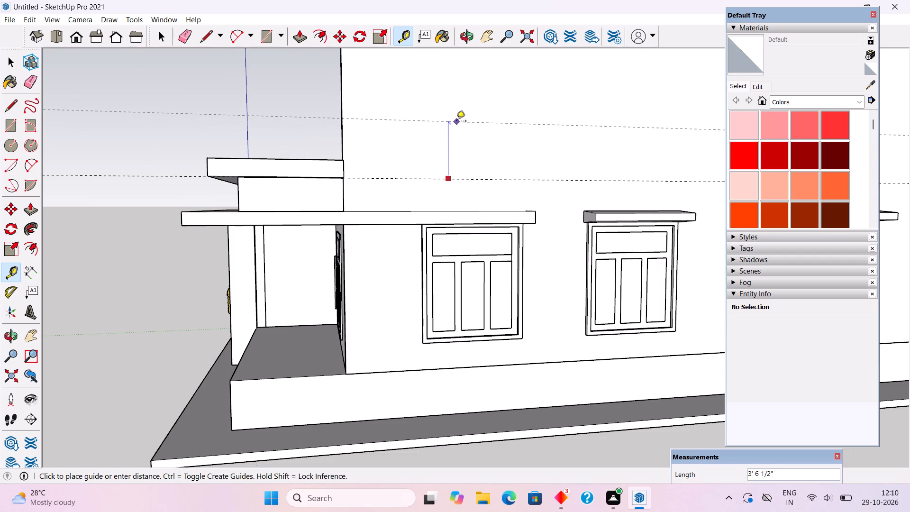
pyautogui.write("3'")
pyautogui.press('Return')
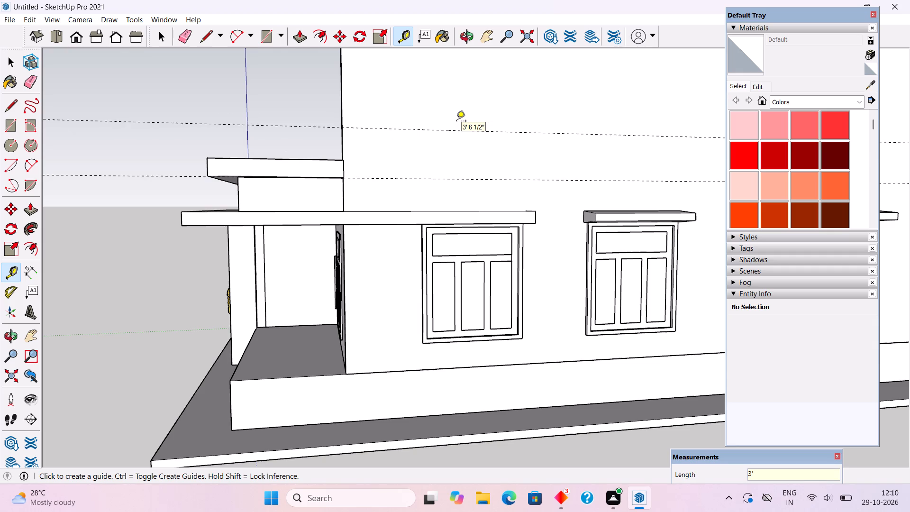
pyautogui.scroll(-6, 446, 158)
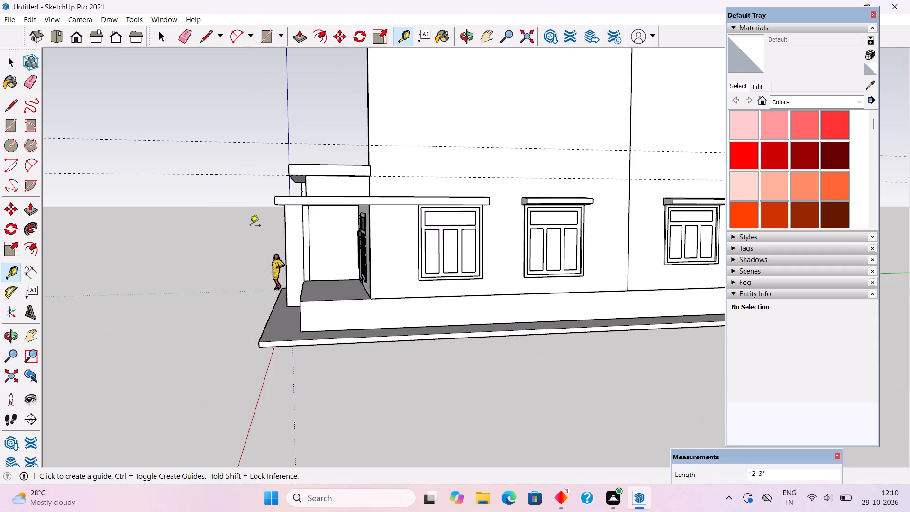
pyautogui.scroll(-3, 250, 226)
pyautogui.moveTo(284, 256); pyautogui.dragTo(415, 291, button='middle')
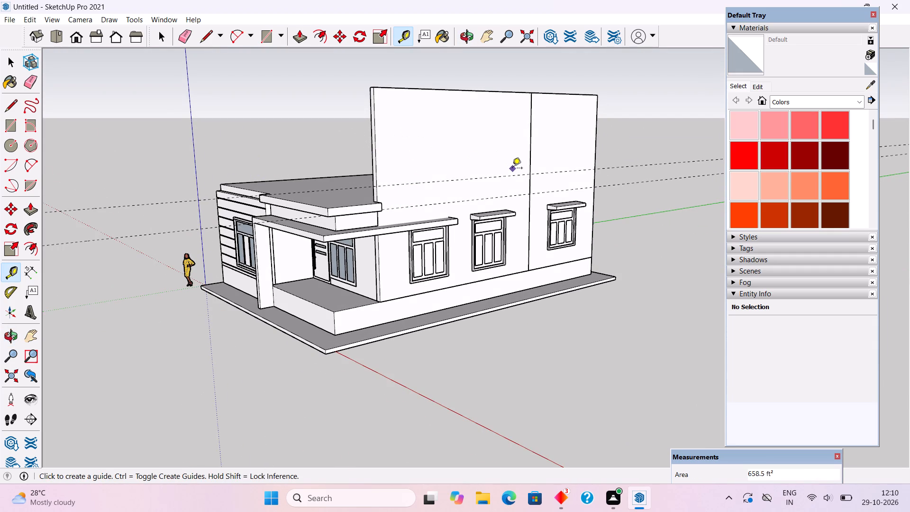
pyautogui.press('space')
# Inside the narrow end wall's group, Push/Pull its top face down to the upper horizontal guide.
pyautogui.moveTo(549, 160); pyautogui.dragTo(472, 294, button='middle')
pyautogui.scroll(-4, 479, 286)
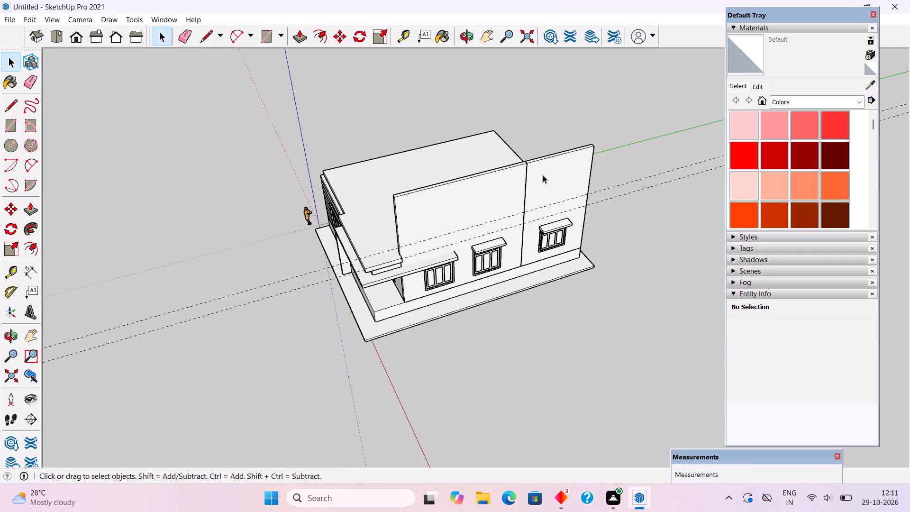
pyautogui.tripleClick(542, 175)
pyautogui.scroll(7, 545, 160)
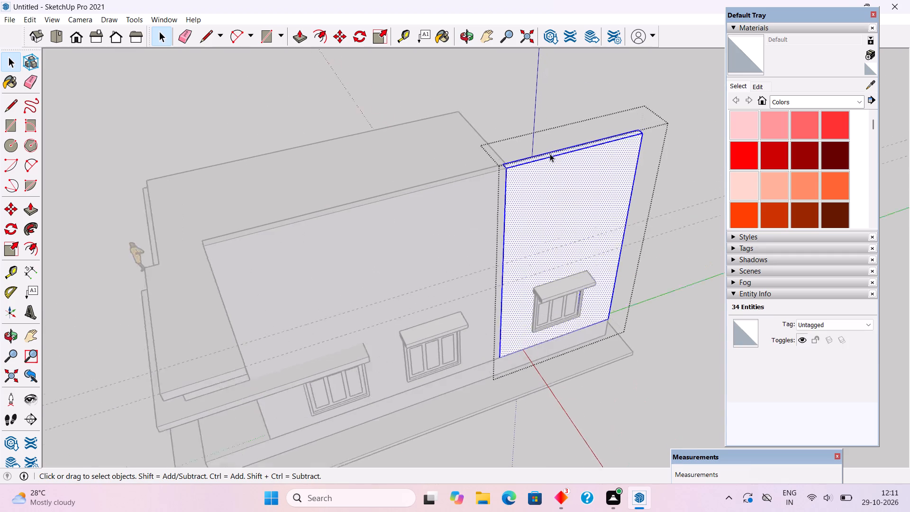
pyautogui.scroll(1, 550, 154)
pyautogui.press('p')
pyautogui.click(555, 153)
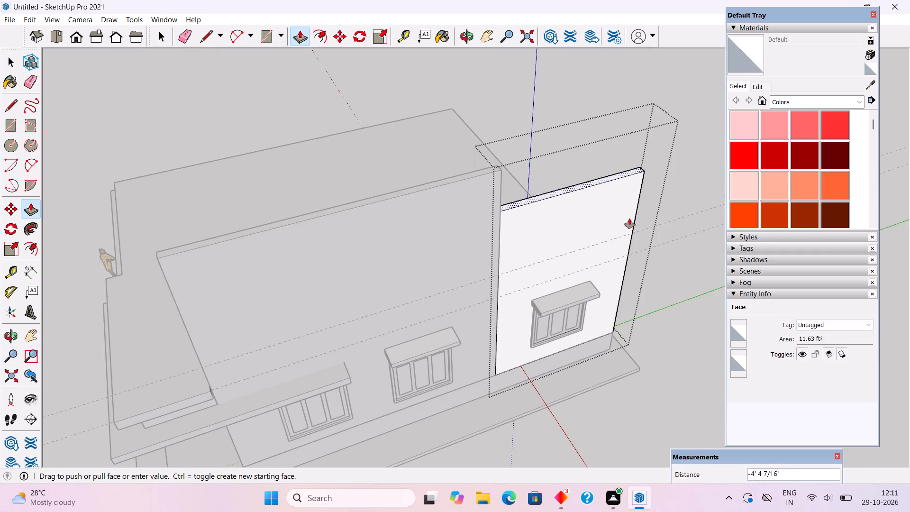
pyautogui.click(677, 219)
pyautogui.press('space')
pyautogui.click(634, 160)
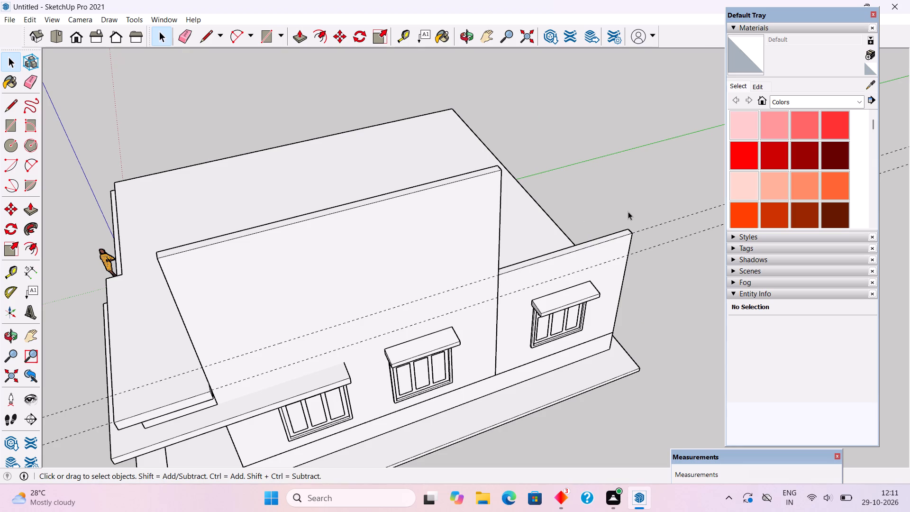
# Examine the tall large wall against the lowered end wall, the roof slab and the porch canopy.
pyautogui.moveTo(581, 276); pyautogui.dragTo(669, 183, button='middle')
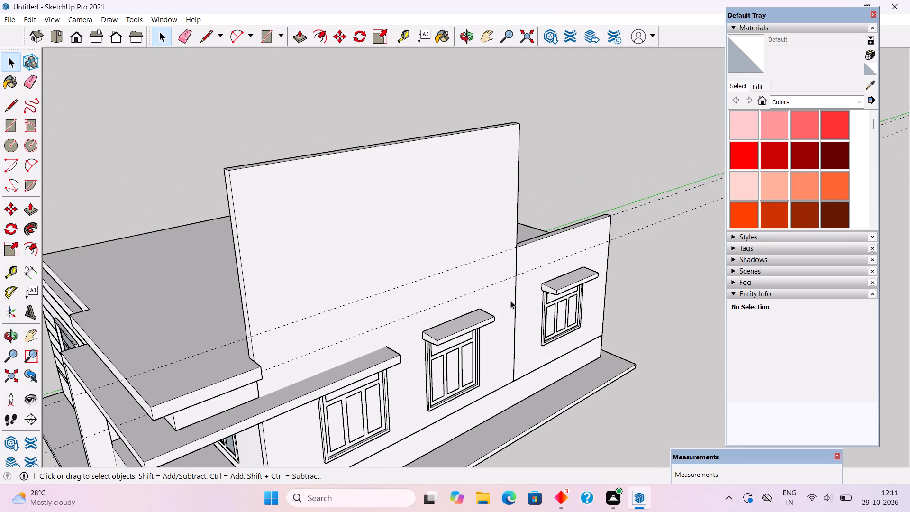
pyautogui.moveTo(395, 333); pyautogui.dragTo(607, 315, button='middle')
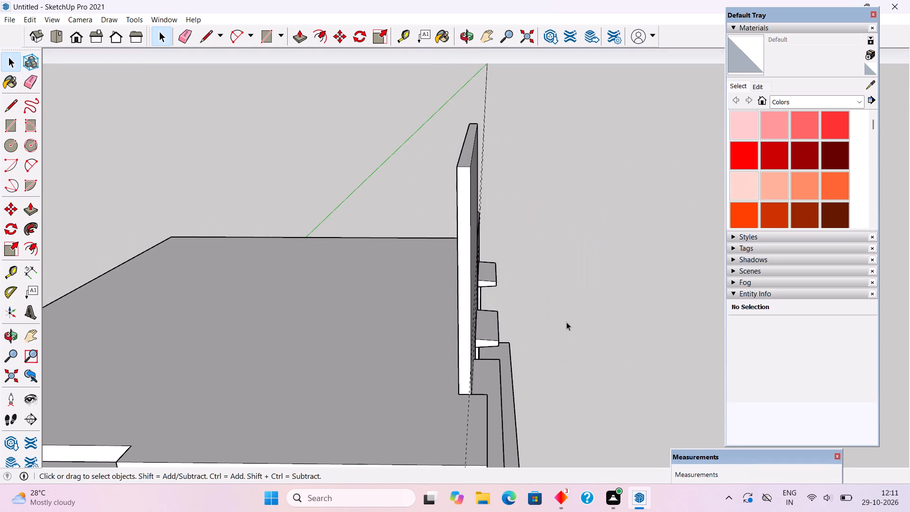
pyautogui.moveTo(559, 328); pyautogui.dragTo(554, 313, button='middle')
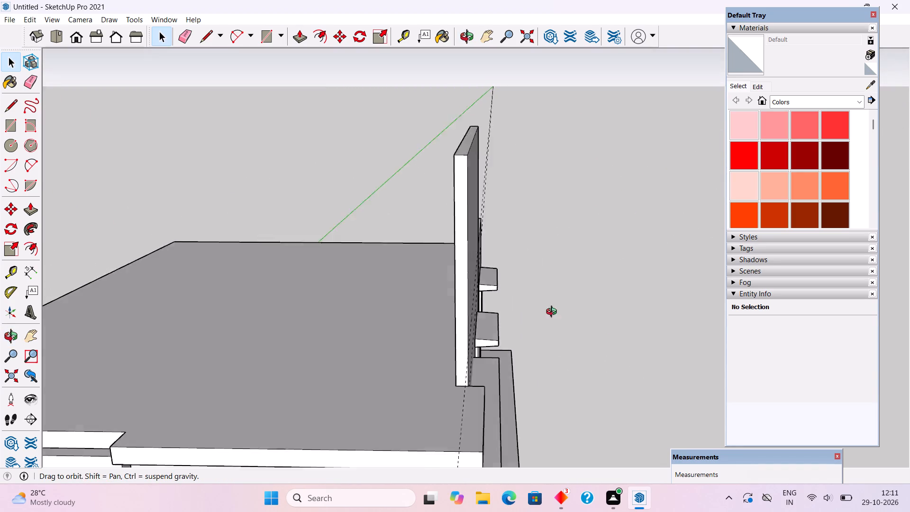
pyautogui.moveTo(554, 313); pyautogui.dragTo(424, 302, button='middle')
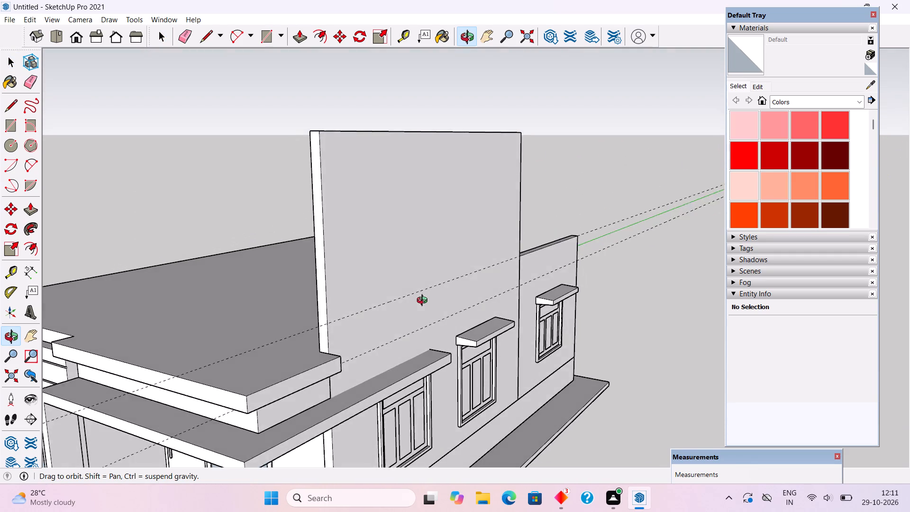
pyautogui.moveTo(424, 302); pyautogui.dragTo(318, 304, button='middle')
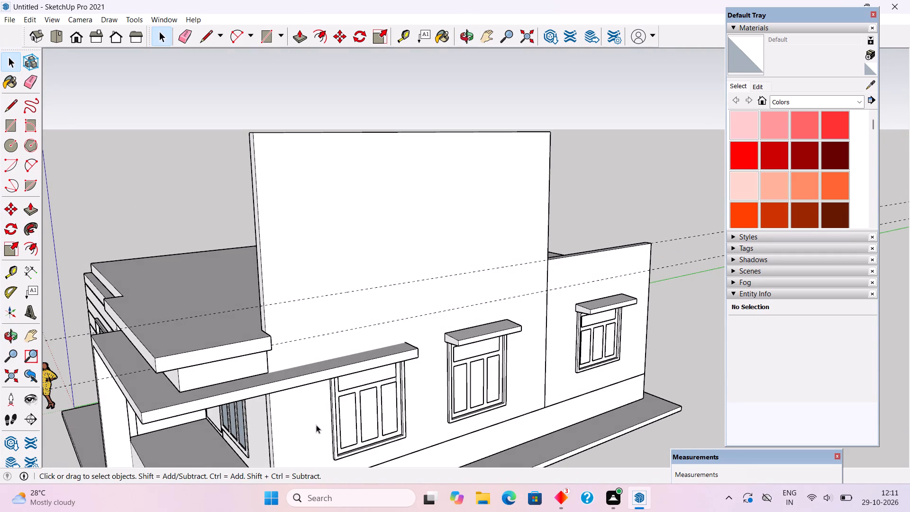
pyautogui.scroll(9, 316, 425)
pyautogui.scroll(5, 348, 403)
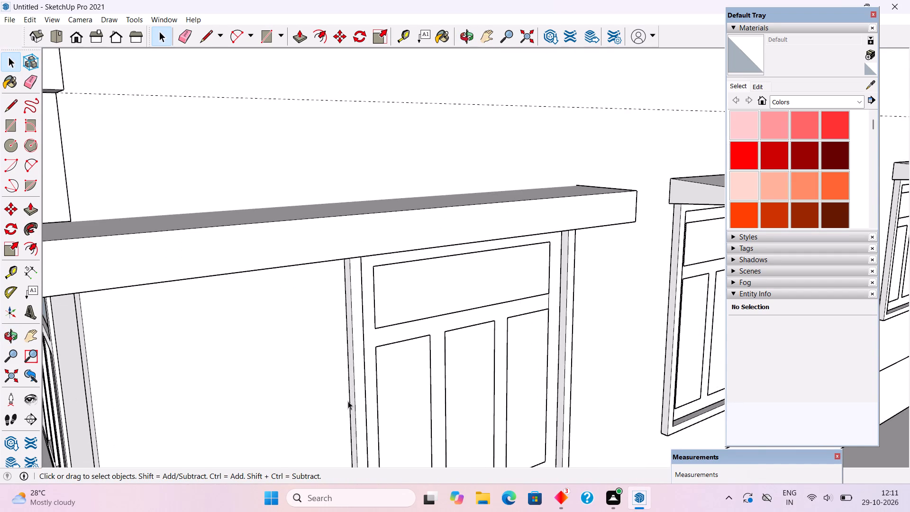
# Place vertical guides on the large wall along both side edges of the first window beside the porch.
pyautogui.press('t')
pyautogui.doubleClick(346, 363)
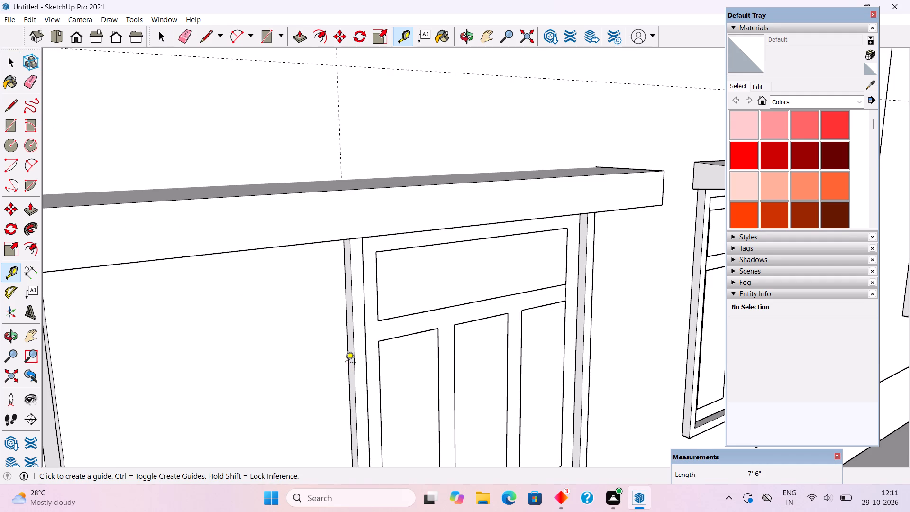
pyautogui.scroll(-10, 188, 450)
pyautogui.moveTo(404, 393); pyautogui.dragTo(206, 347, button='middle')
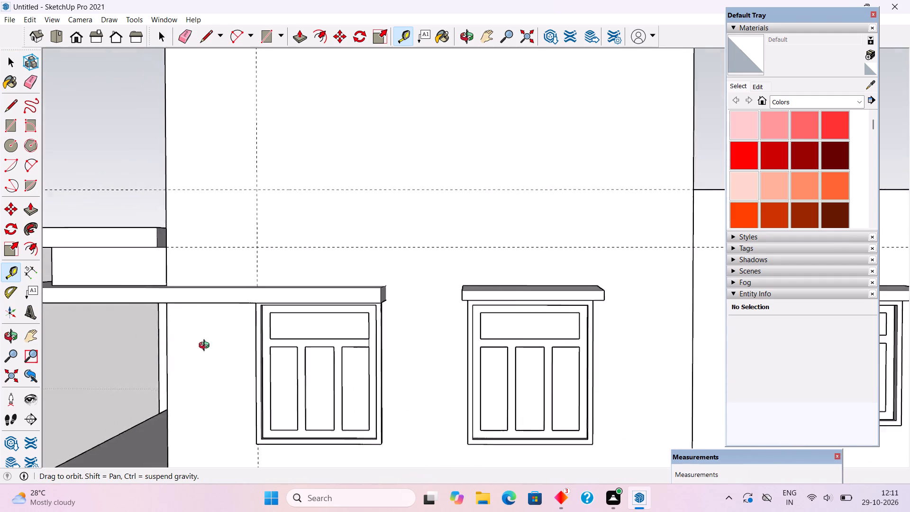
pyautogui.moveTo(206, 347); pyautogui.dragTo(142, 342, button='middle')
pyautogui.scroll(7, 392, 332)
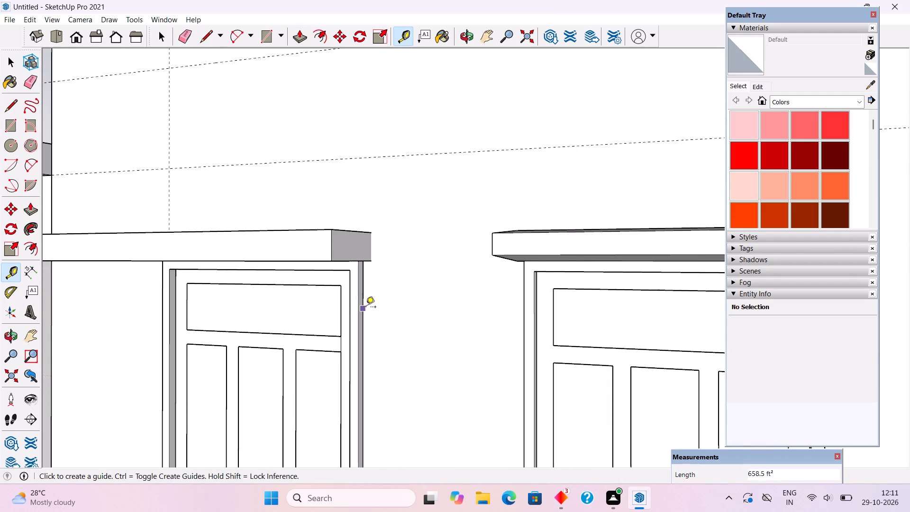
pyautogui.scroll(3, 366, 304)
pyautogui.doubleClick(366, 304)
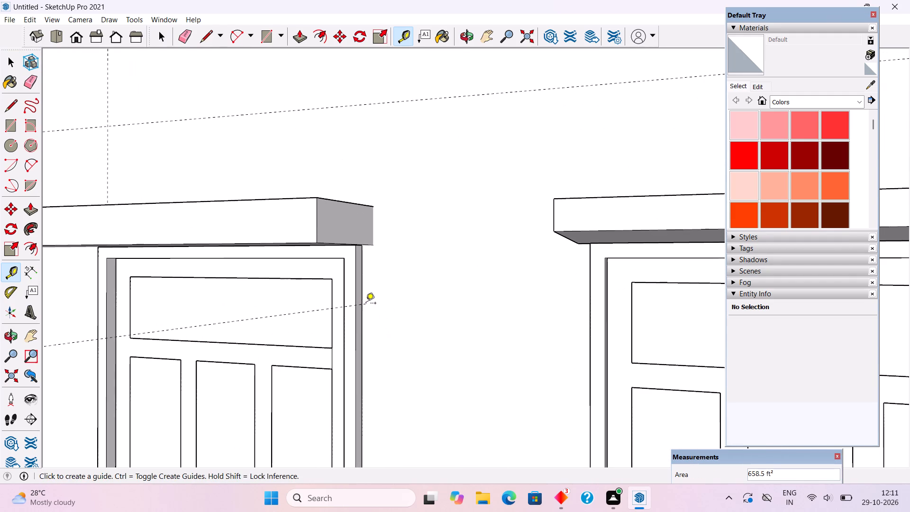
pyautogui.press('t')
pyautogui.doubleClick(361, 320)
# Inside the porch canopy's group, Push/Pull the end face above the first window back about 11' 6" to the large wall's corner.
pyautogui.scroll(-4, 378, 357)
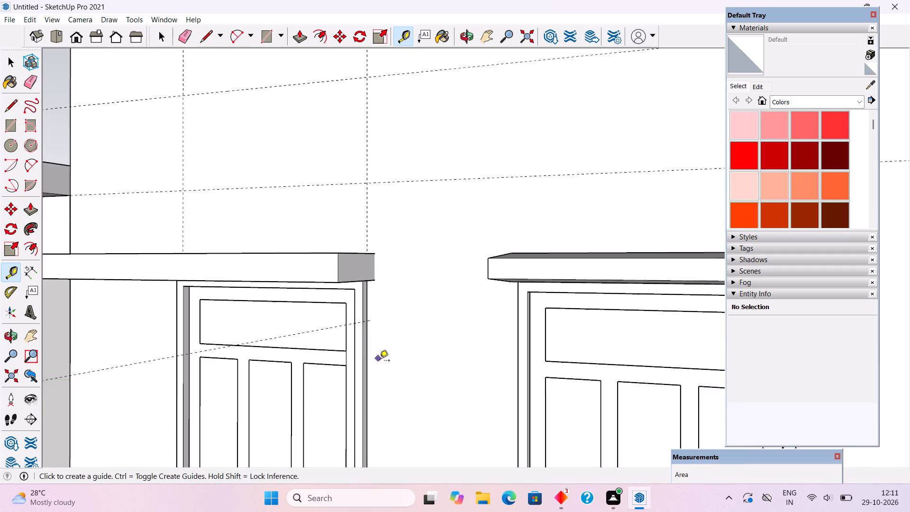
pyautogui.scroll(-4, 380, 361)
pyautogui.moveTo(421, 411); pyautogui.dragTo(775, 347, button='middle')
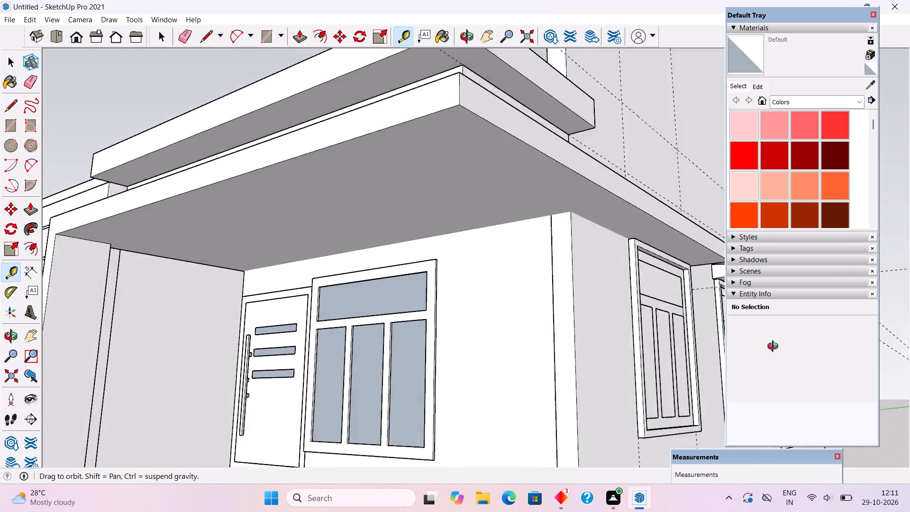
pyautogui.moveTo(775, 347); pyautogui.dragTo(119, 410, button='middle')
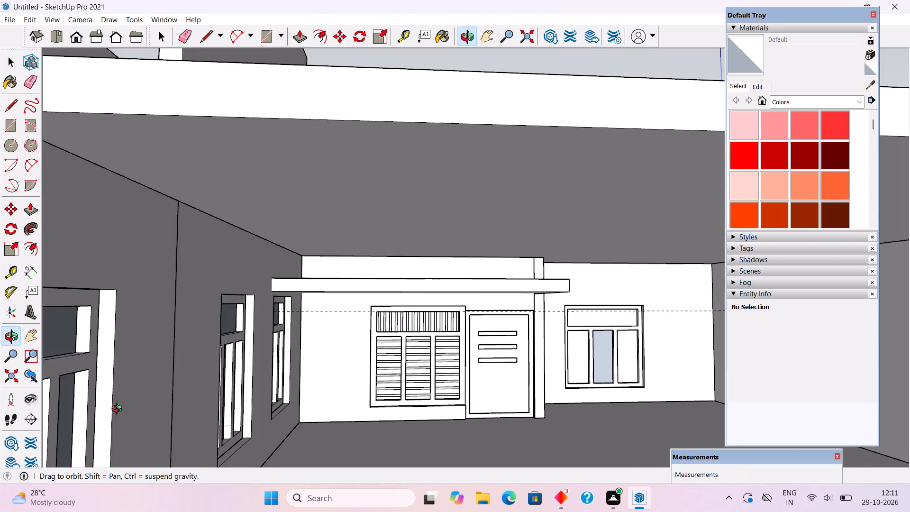
pyautogui.moveTo(119, 410); pyautogui.dragTo(188, 395, button='middle')
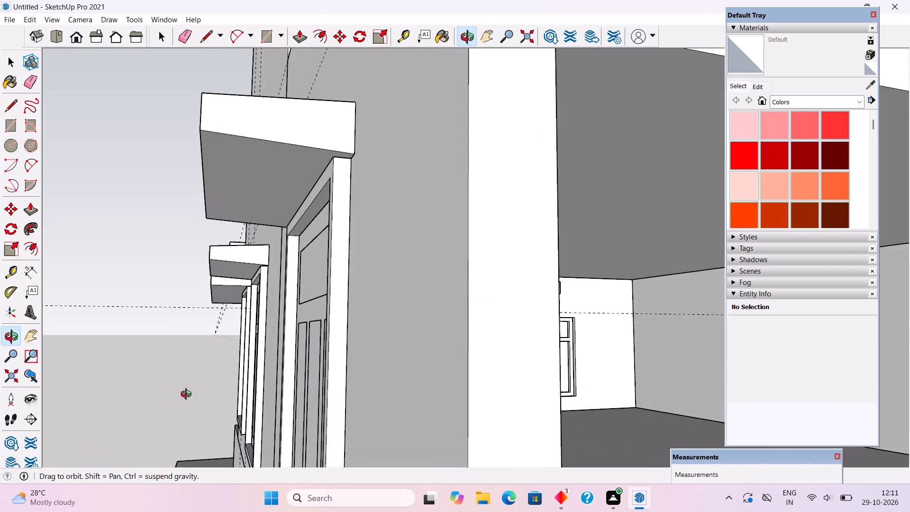
pyautogui.moveTo(188, 395); pyautogui.dragTo(331, 466, button='middle')
pyautogui.press('space')
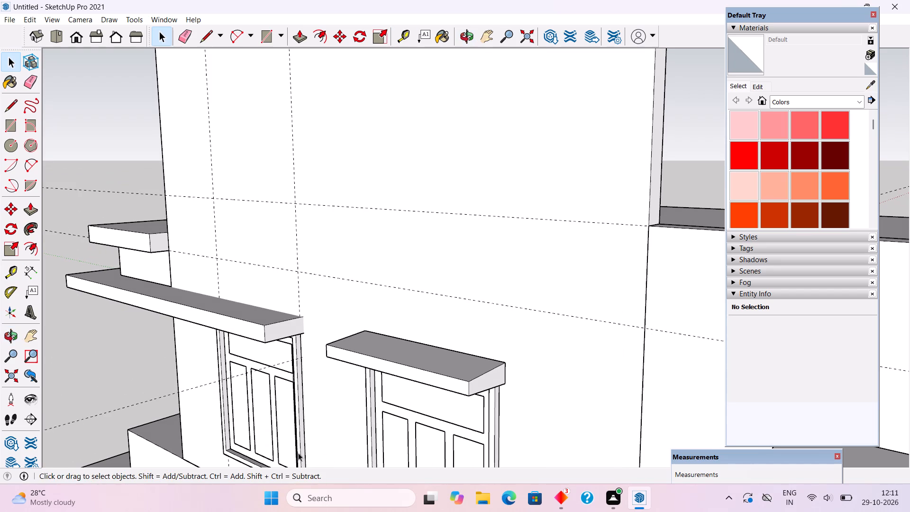
pyautogui.tripleClick(277, 333)
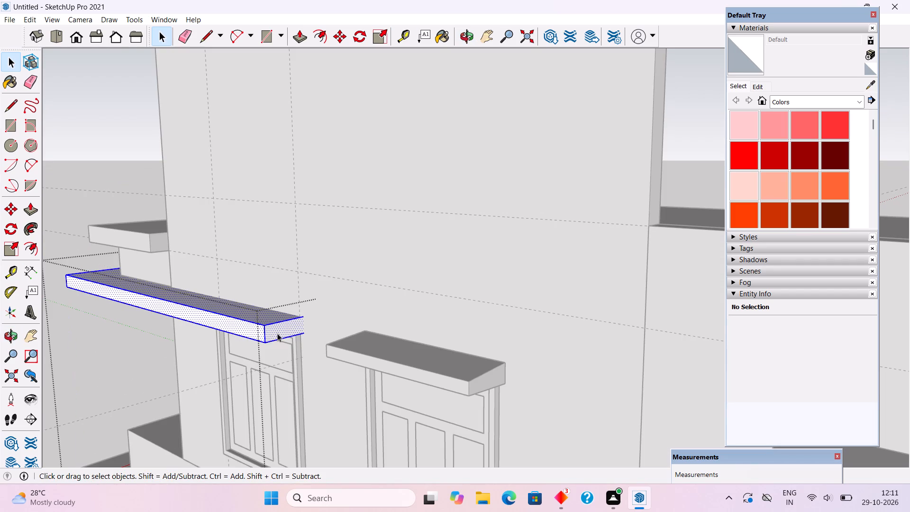
pyautogui.press('p')
pyautogui.click(277, 333)
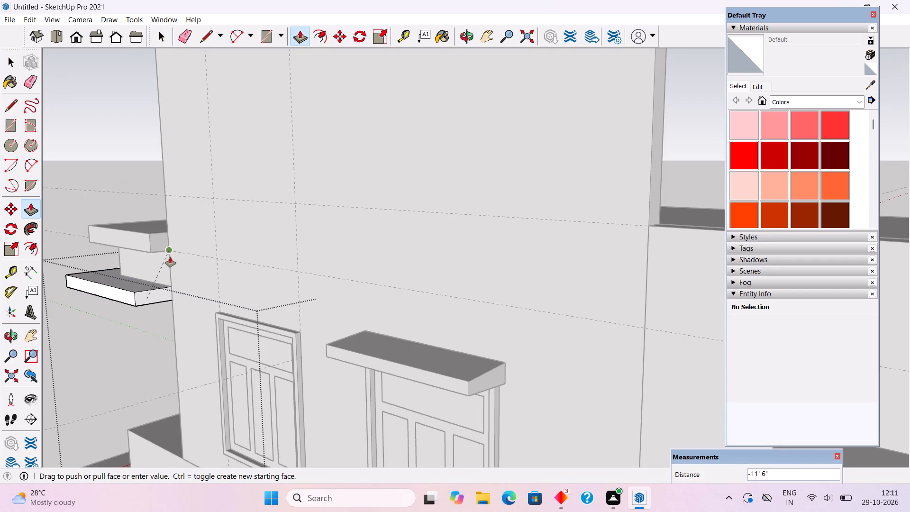
pyautogui.click(170, 257)
pyautogui.press('space')
# Draw the short vertical edge closing the canopy's end face where it meets the large wall's corner.
pyautogui.scroll(11, 166, 320)
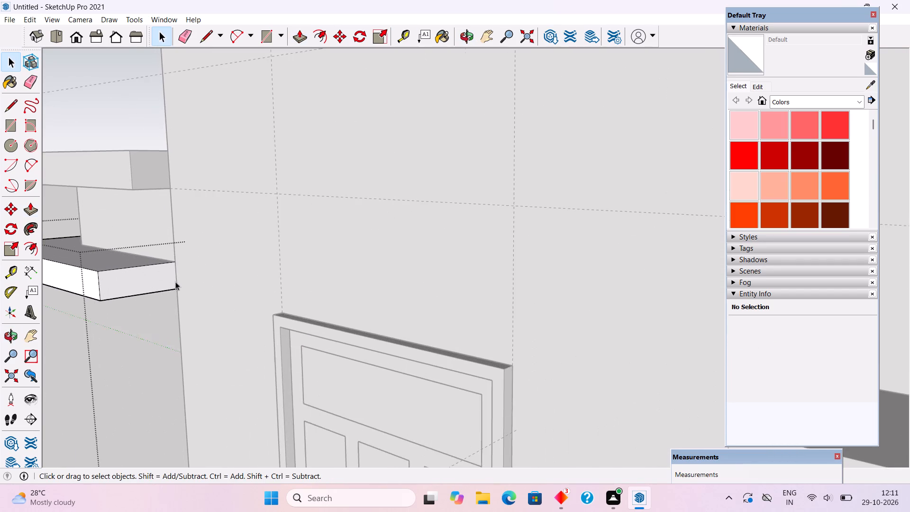
pyautogui.scroll(4, 173, 268)
pyautogui.doubleClick(154, 293)
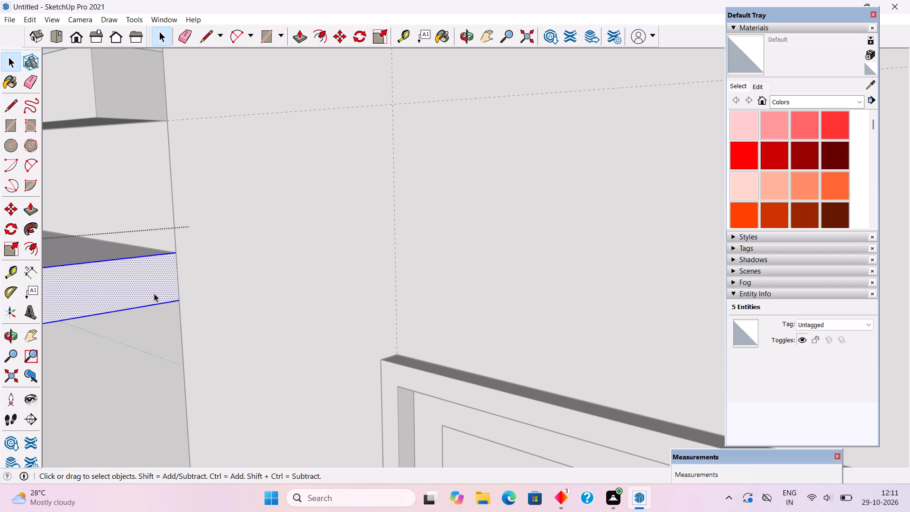
pyautogui.press('l')
pyautogui.click(175, 256)
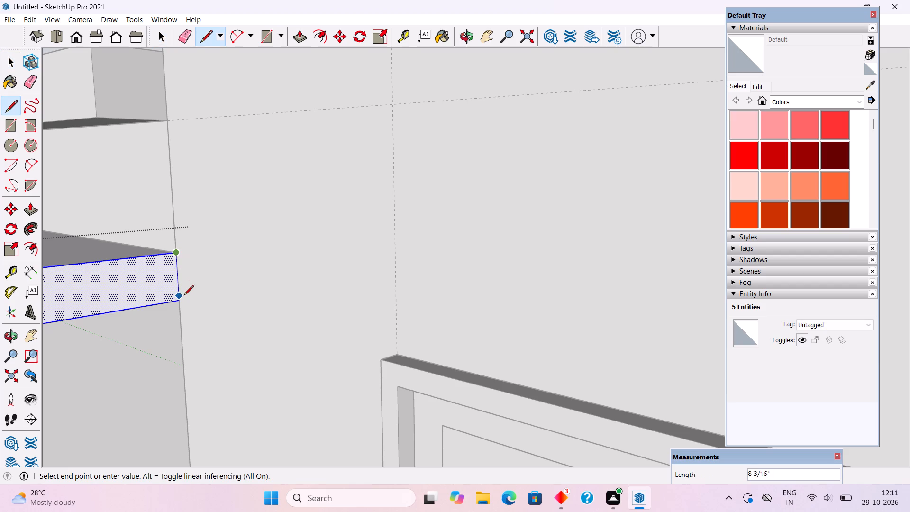
pyautogui.click(181, 301)
# Push/Pull the canopy's end face out 11' 3" to the guide at the first window's far edge, plus another 3" beyond it.
pyautogui.press('p')
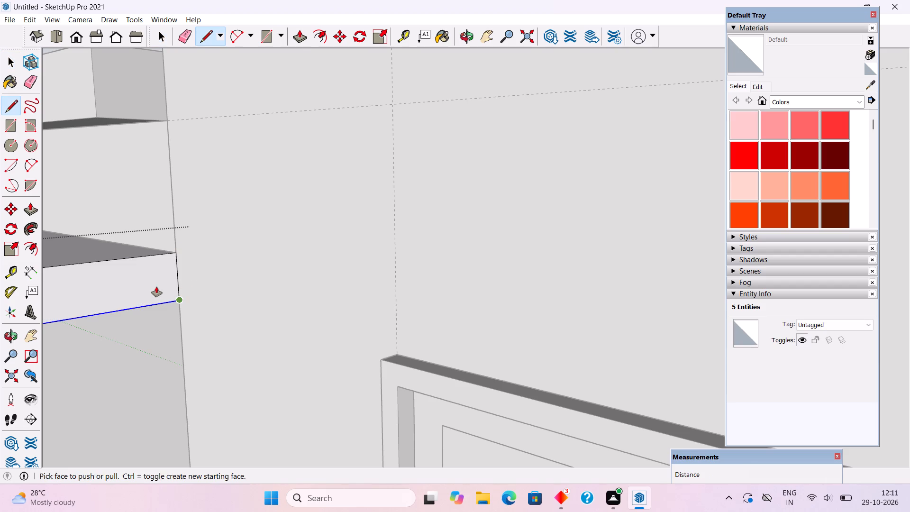
pyautogui.click(156, 287)
pyautogui.scroll(-11, 176, 283)
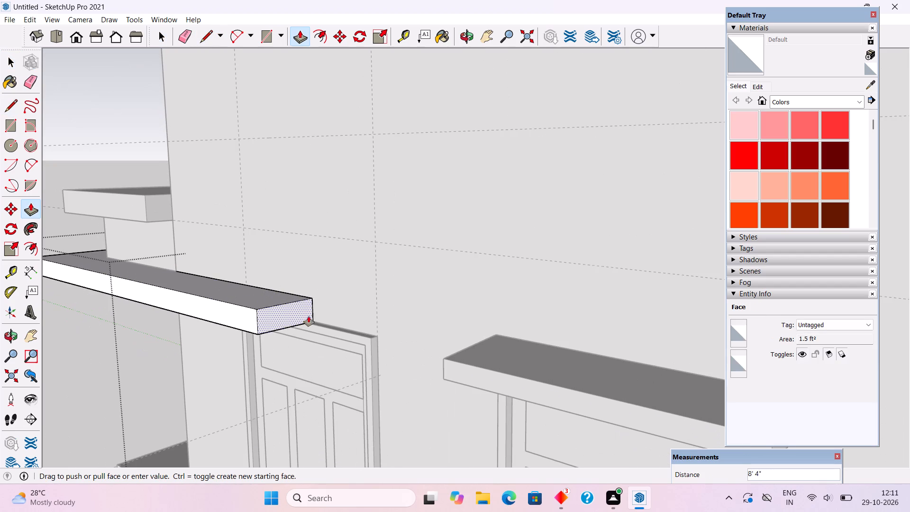
pyautogui.click(375, 266)
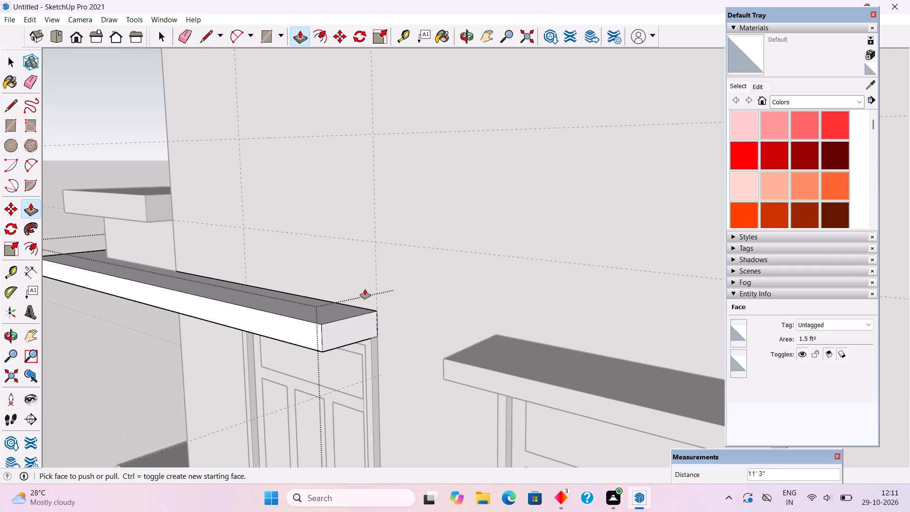
pyautogui.click(356, 325)
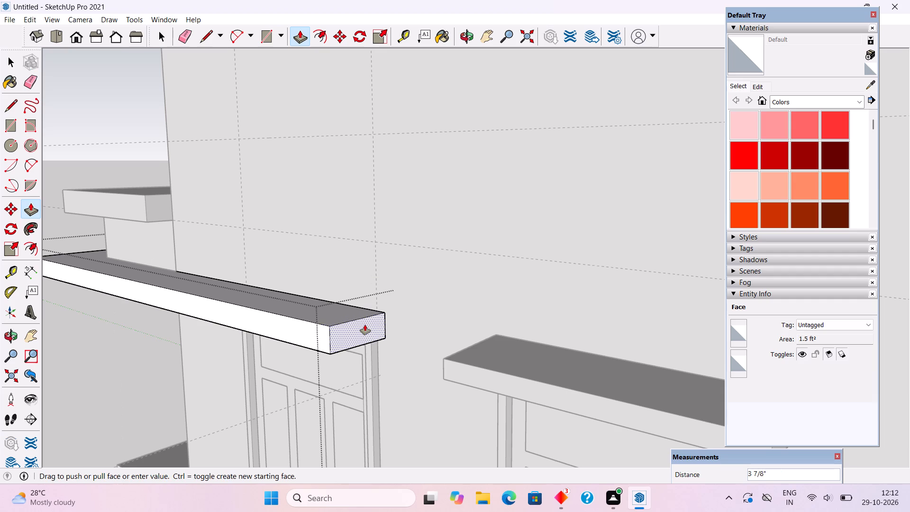
pyautogui.write('3"')
pyautogui.press('Return')
pyautogui.press('space')
pyautogui.scroll(-10, 365, 325)
pyautogui.press('space')
pyautogui.press('space')
pyautogui.click(81, 157)
# Examine the canopy, window shades and tall wall from around the side of the house.
pyautogui.scroll(-5, 488, 326)
pyautogui.middleClick(466, 294)
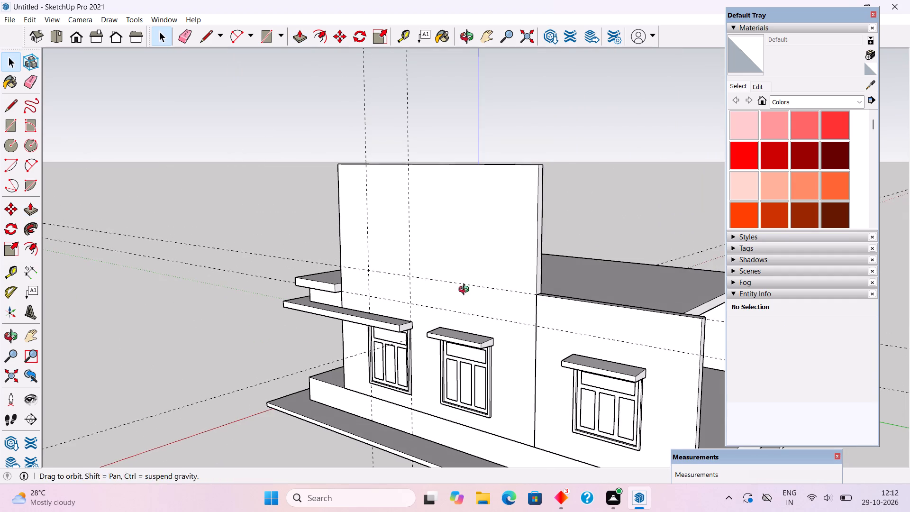
pyautogui.moveTo(432, 368); pyautogui.dragTo(662, 283, button='middle')
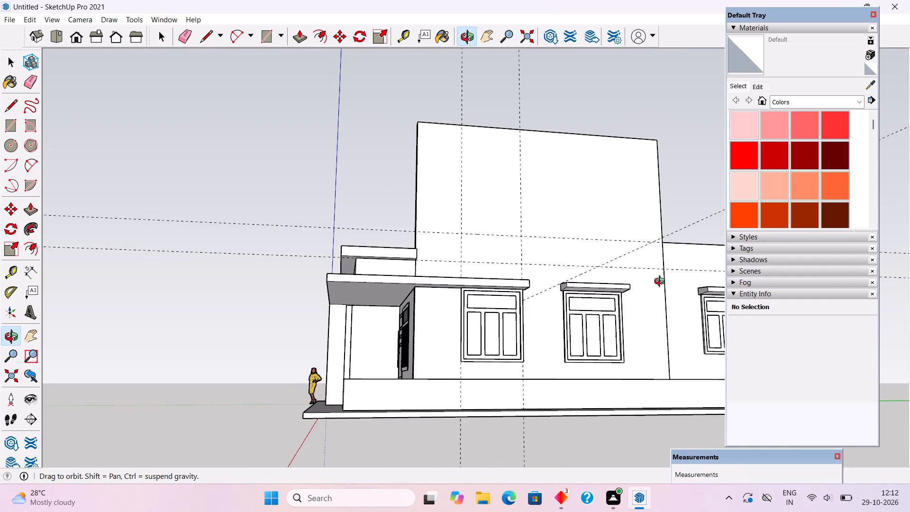
pyautogui.moveTo(662, 283); pyautogui.dragTo(241, 320, button='middle')
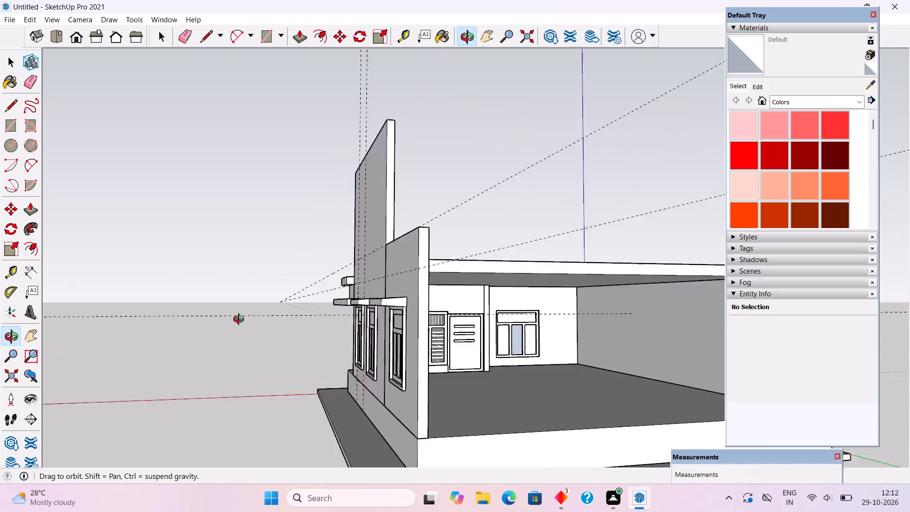
pyautogui.moveTo(241, 320); pyautogui.dragTo(352, 345, button='middle')
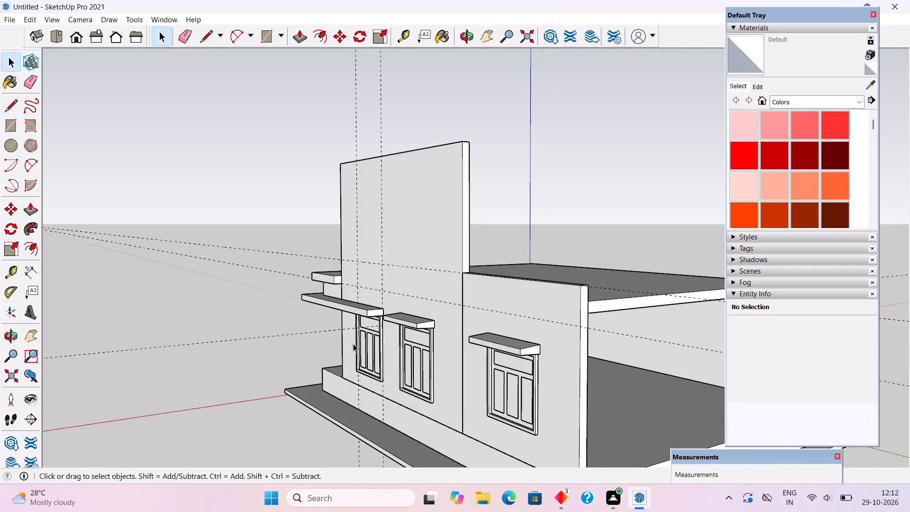
pyautogui.scroll(-12, 353, 344)
pyautogui.moveTo(344, 356); pyautogui.dragTo(600, 373, button='middle')
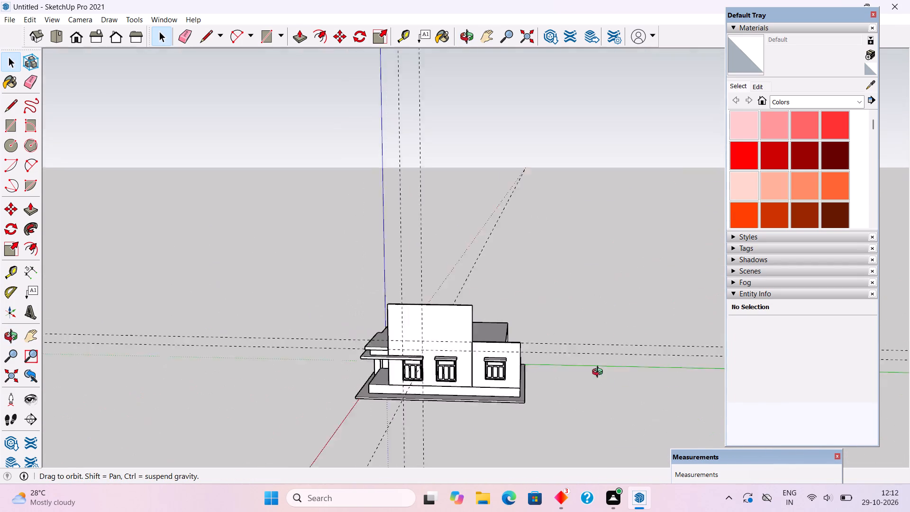
pyautogui.moveTo(600, 373); pyautogui.dragTo(616, 365, button='middle')
# Place a vertical guide on the large wall along the second window's side edge nearest the porch.
pyautogui.scroll(8, 414, 357)
pyautogui.scroll(5, 494, 361)
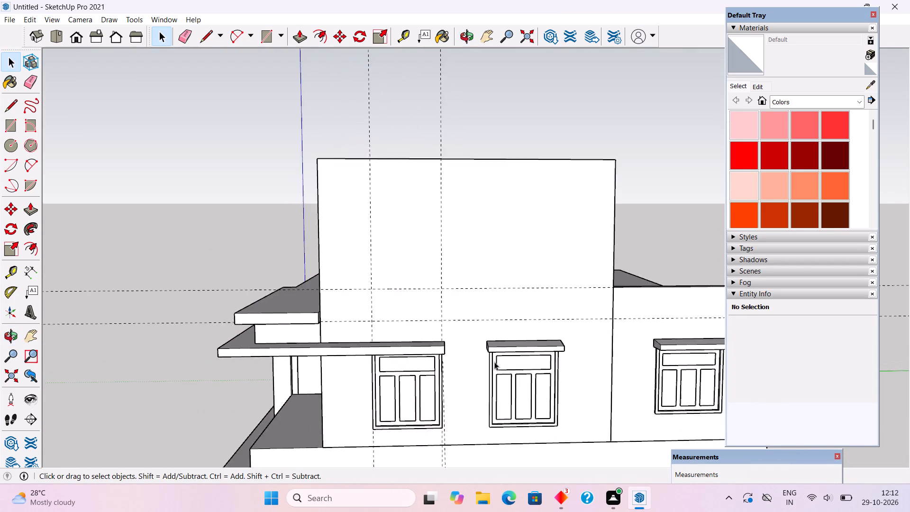
pyautogui.scroll(4, 486, 400)
pyautogui.moveTo(480, 410); pyautogui.dragTo(535, 369, button='middle')
pyautogui.scroll(9, 533, 368)
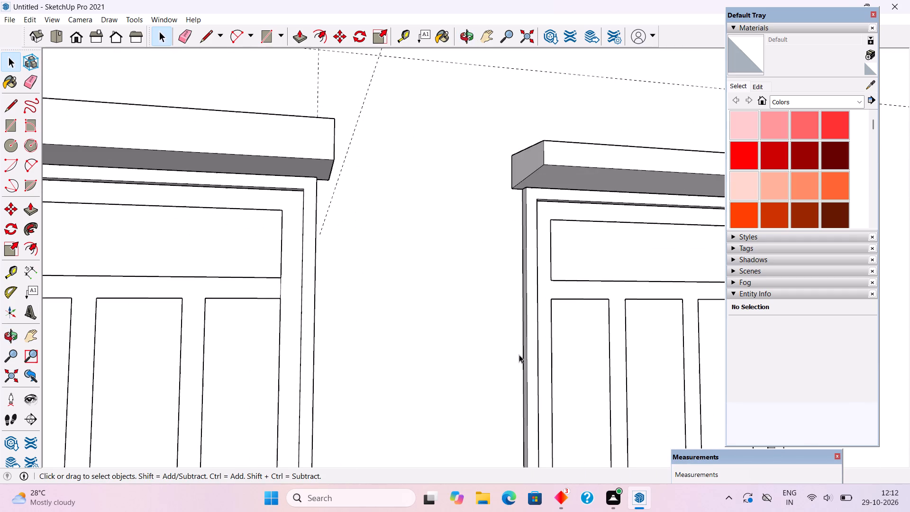
pyautogui.press('t')
pyautogui.scroll(4, 519, 338)
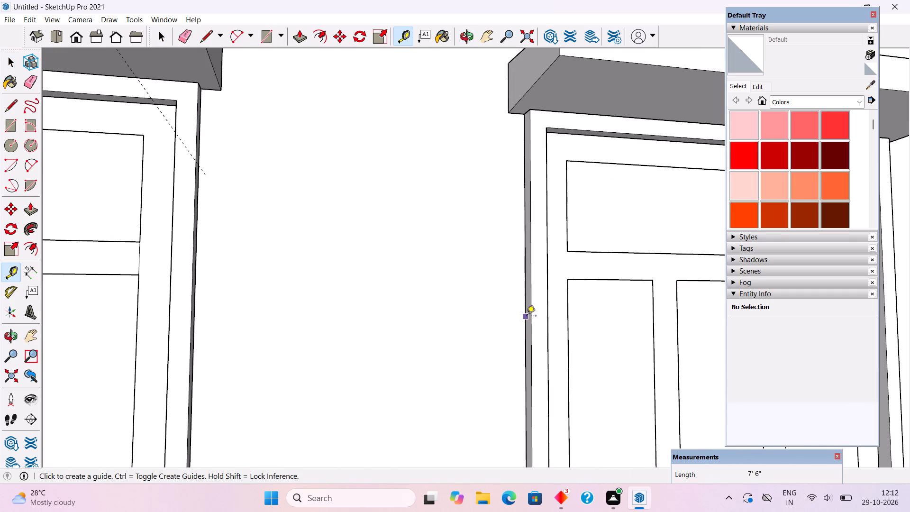
pyautogui.doubleClick(527, 309)
# Place another vertical guide along the second window's opposite side edge, farther from the porch.
pyautogui.scroll(-9, 500, 345)
pyautogui.scroll(-4, 419, 378)
pyautogui.scroll(-7, 377, 339)
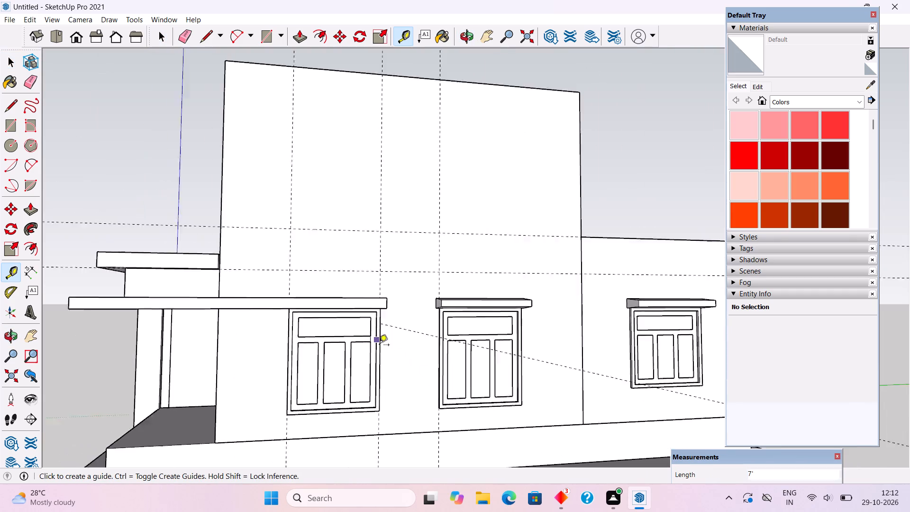
pyautogui.scroll(-1, 379, 346)
pyautogui.moveTo(522, 356); pyautogui.dragTo(287, 340, button='middle')
pyautogui.scroll(10, 428, 333)
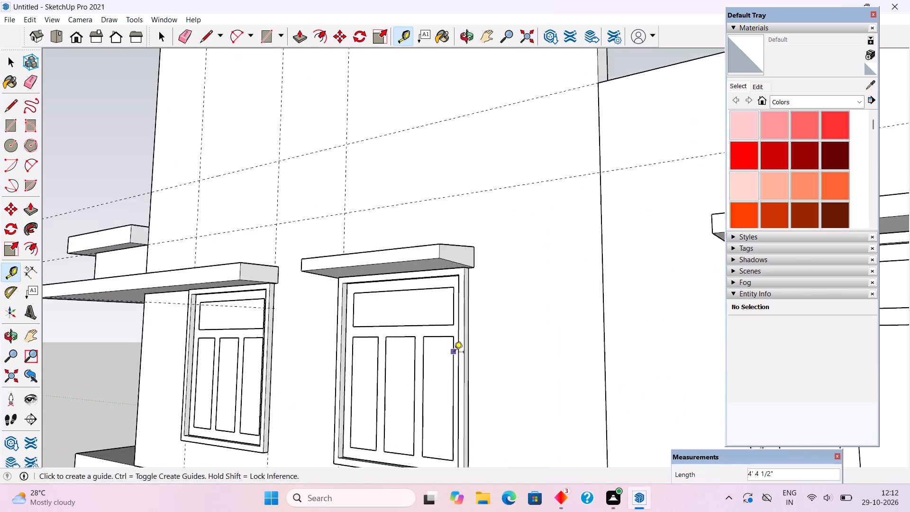
pyautogui.scroll(4, 470, 351)
pyautogui.doubleClick(470, 348)
# Place a horizontal guide through the first window's lower corner, offset from the top edge of the base band below.
pyautogui.scroll(-9, 470, 348)
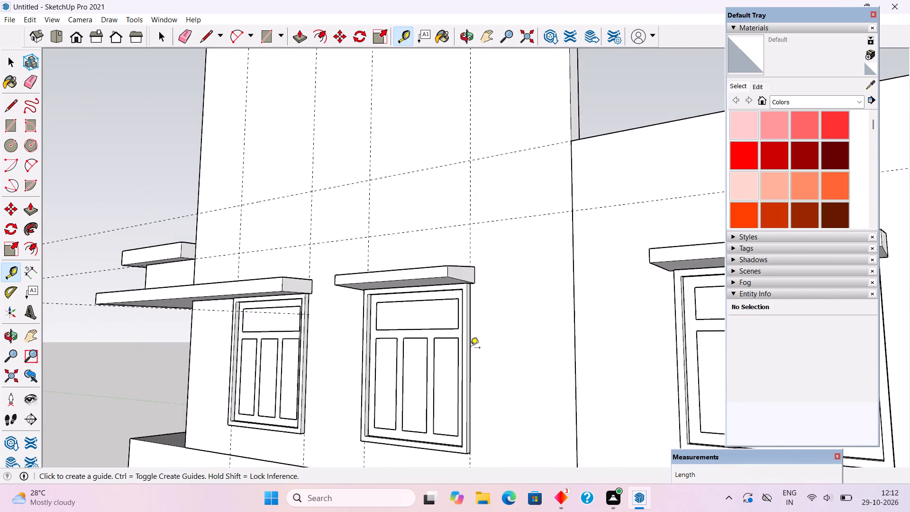
pyautogui.scroll(-5, 348, 320)
pyautogui.moveTo(356, 331); pyautogui.dragTo(573, 406, button='middle')
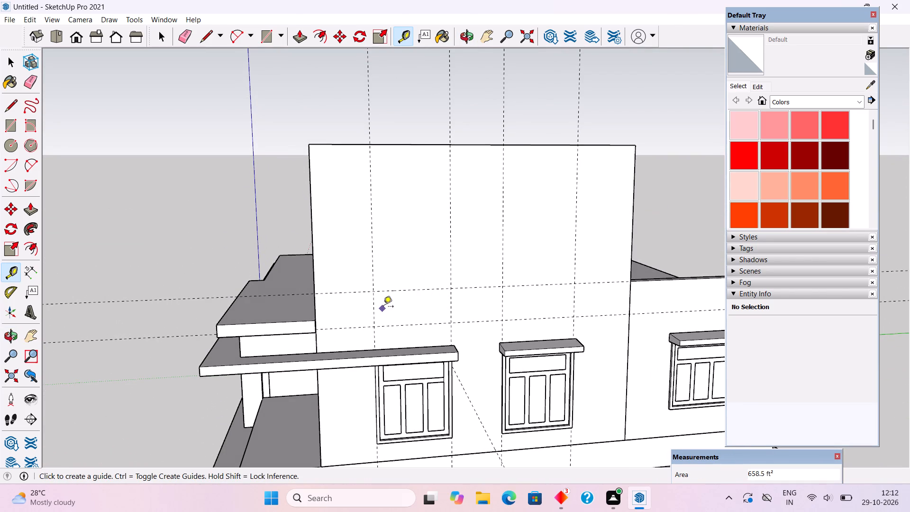
pyautogui.moveTo(437, 378); pyautogui.dragTo(439, 266, button='middle')
pyautogui.scroll(6, 353, 434)
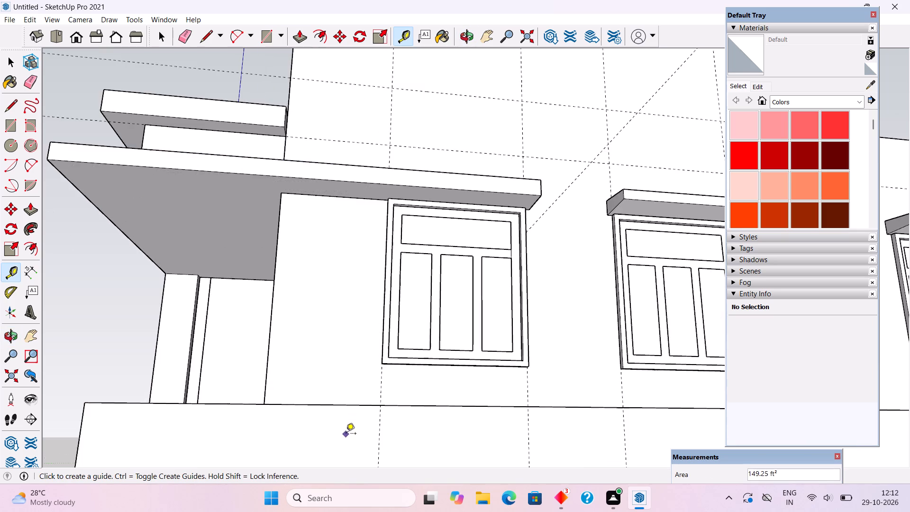
pyautogui.scroll(9, 343, 421)
pyautogui.moveTo(425, 337); pyautogui.dragTo(520, 336, button='middle')
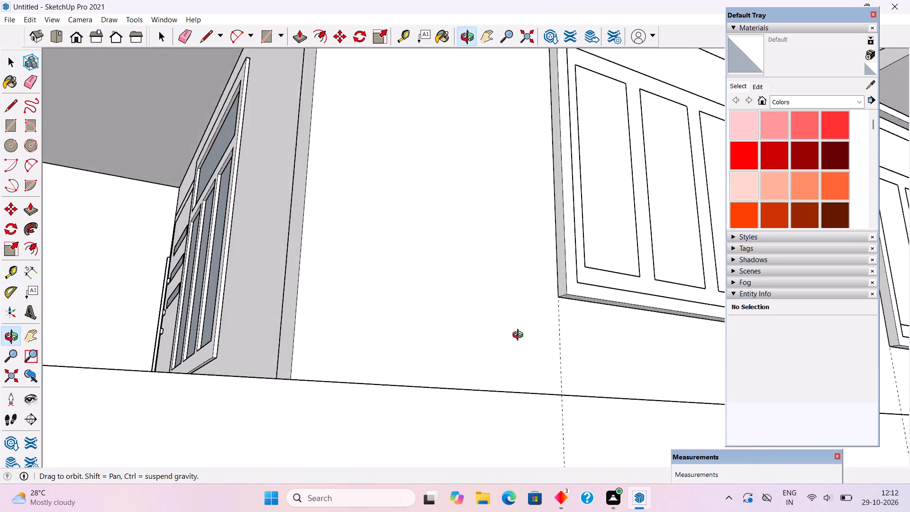
pyautogui.moveTo(520, 336); pyautogui.dragTo(525, 343, button='middle')
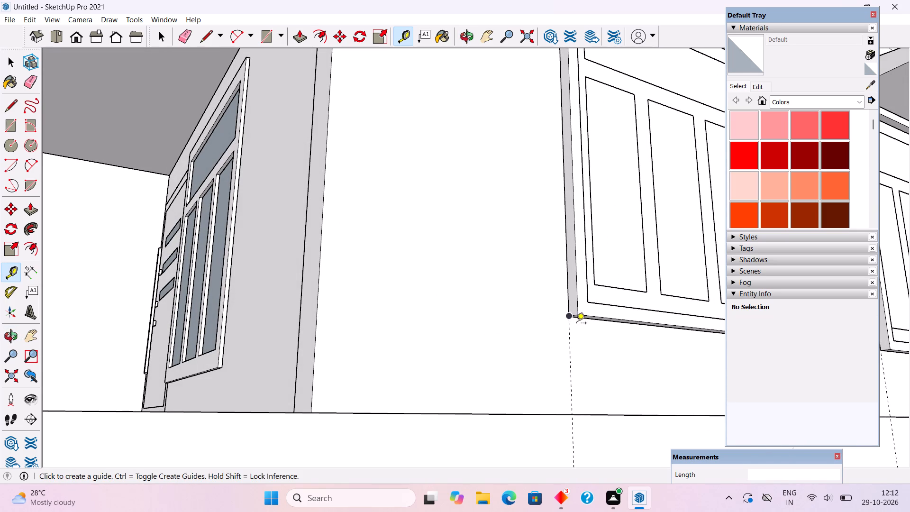
pyautogui.click(609, 415)
pyautogui.click(572, 317)
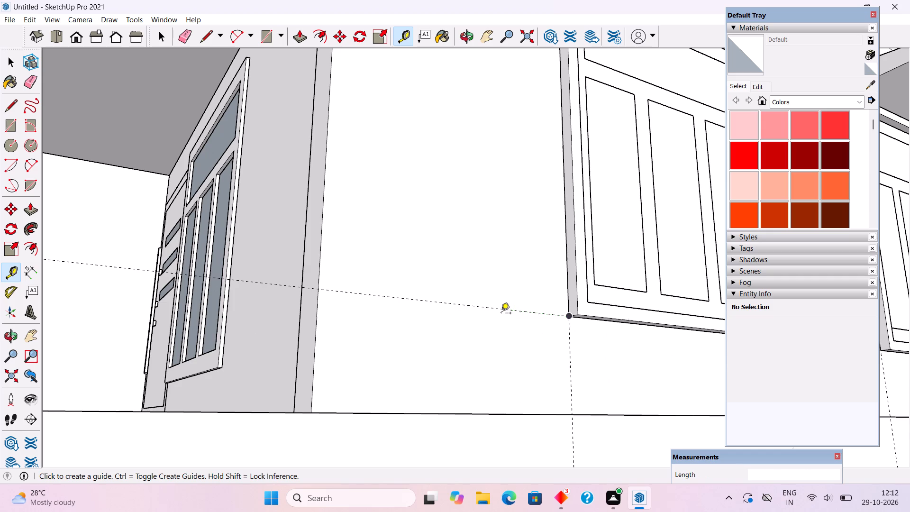
# Measure the height from the horizontal guide at the first window's base up to the canopy's underside.
pyautogui.click(502, 310)
pyautogui.scroll(-9, 502, 316)
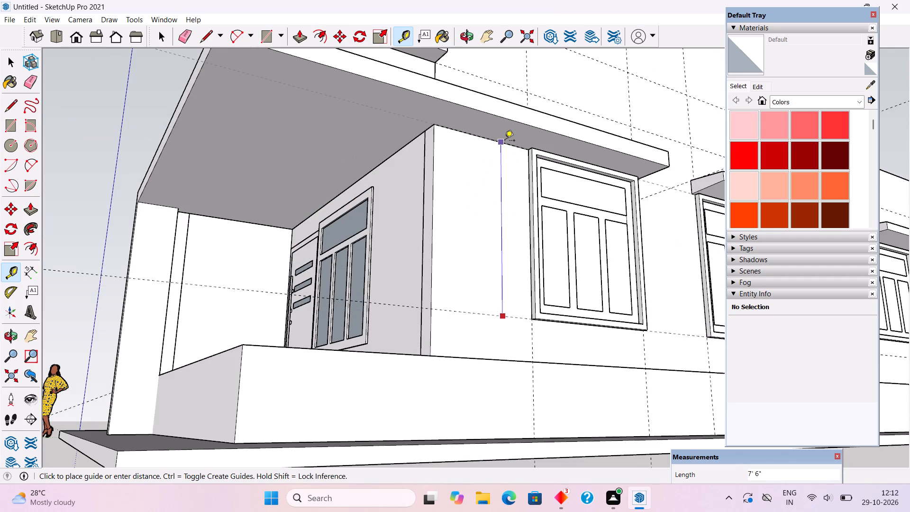
pyautogui.press('space')
# Examine the large wall with its window guides and the porch canopy from the front corner.
pyautogui.scroll(-3, 575, 316)
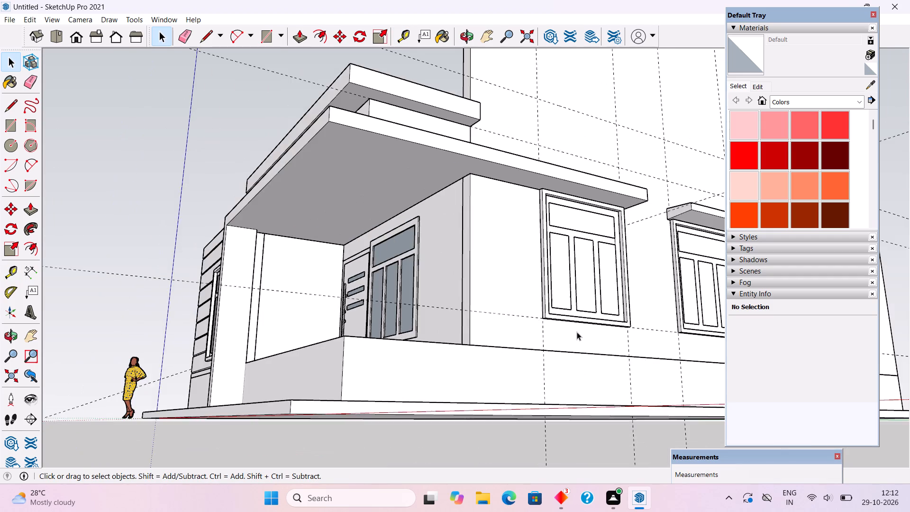
pyautogui.scroll(-11, 577, 332)
pyautogui.moveTo(536, 272); pyautogui.dragTo(500, 346, button='middle')
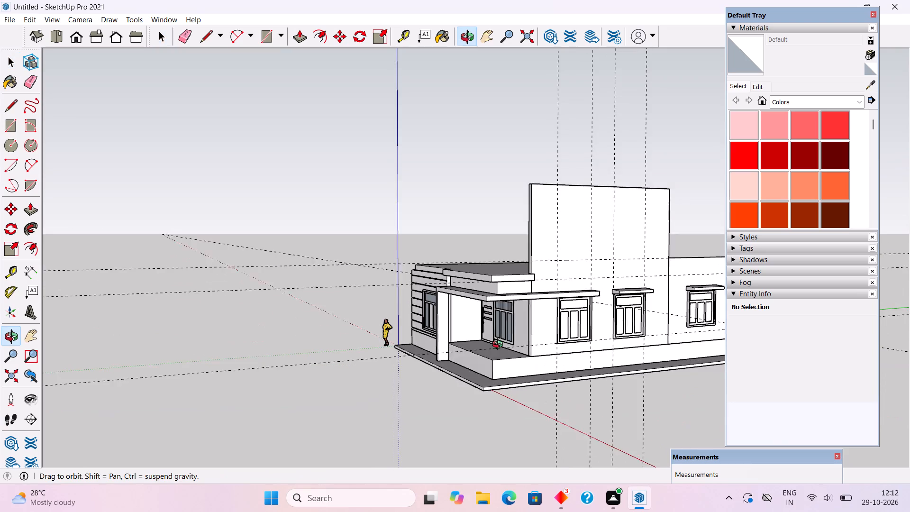
pyautogui.moveTo(500, 346); pyautogui.dragTo(496, 346, button='middle')
pyautogui.scroll(5, 707, 205)
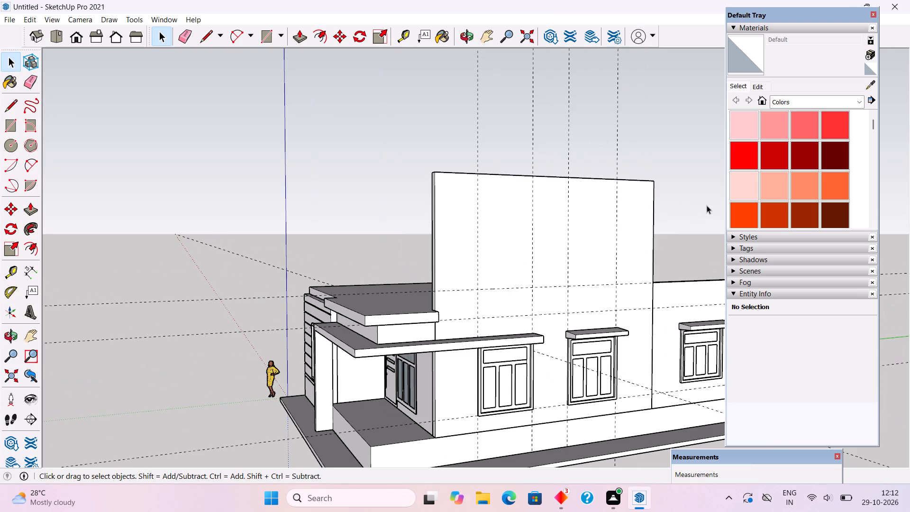